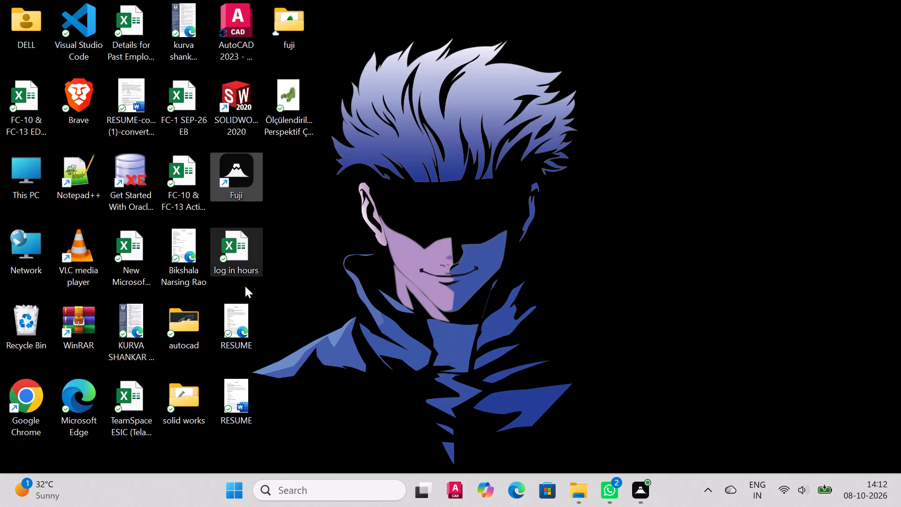
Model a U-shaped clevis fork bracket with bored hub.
Launch SOLIDWORKS 2020 from the desktop.
{"action": "double_click", "coordinate": [220, 107]}
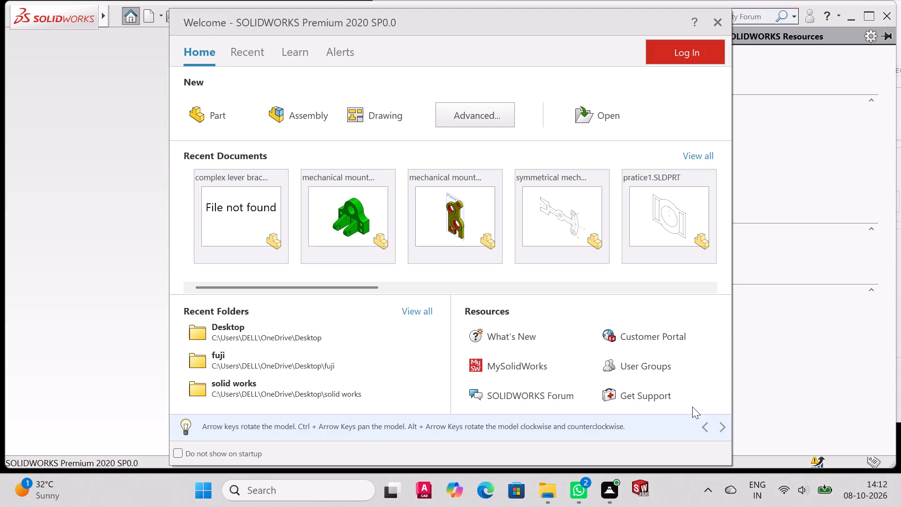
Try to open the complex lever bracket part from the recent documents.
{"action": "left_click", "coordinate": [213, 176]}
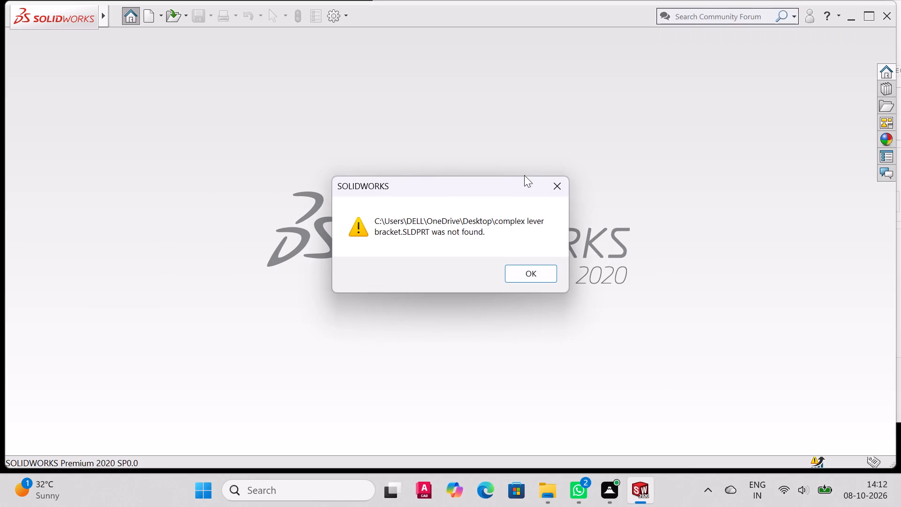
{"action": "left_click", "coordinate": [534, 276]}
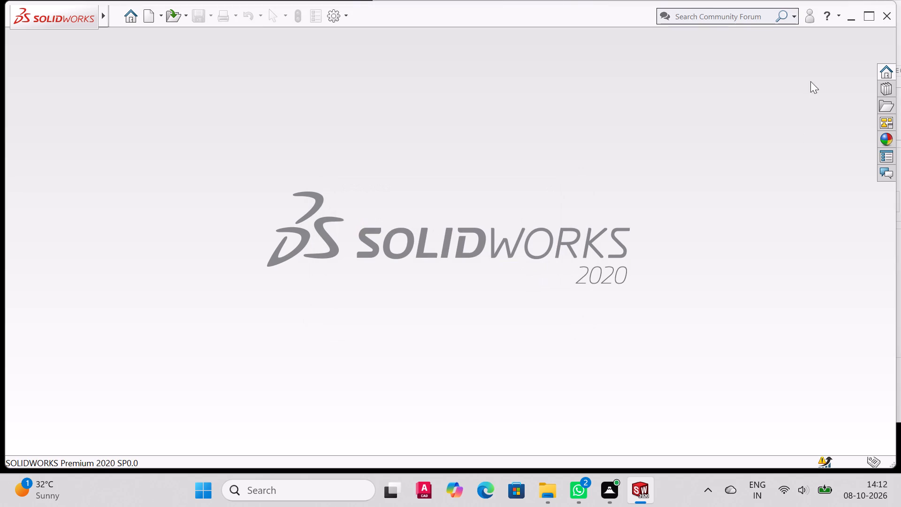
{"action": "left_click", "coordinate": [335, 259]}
Create a new part document and maximize the application window.
{"action": "left_click", "coordinate": [135, 32]}
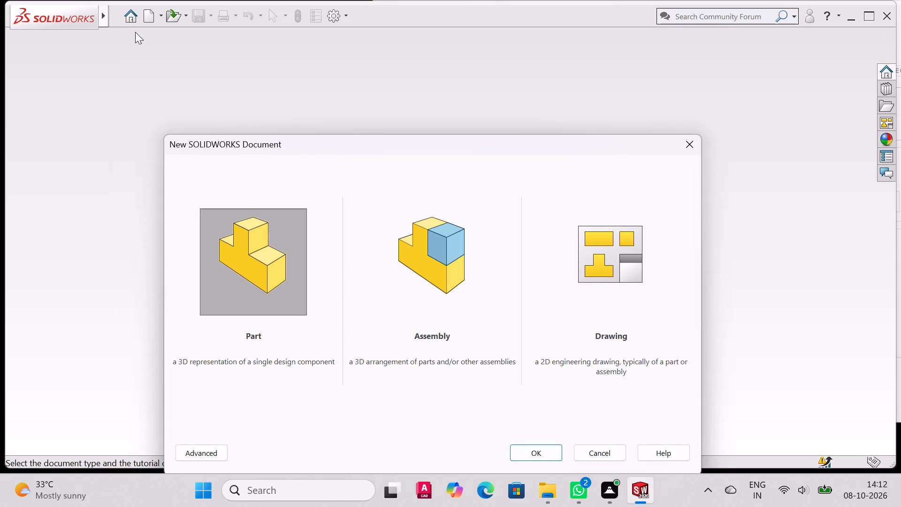
{"action": "left_click", "coordinate": [254, 265]}
{"action": "left_click", "coordinate": [543, 451]}
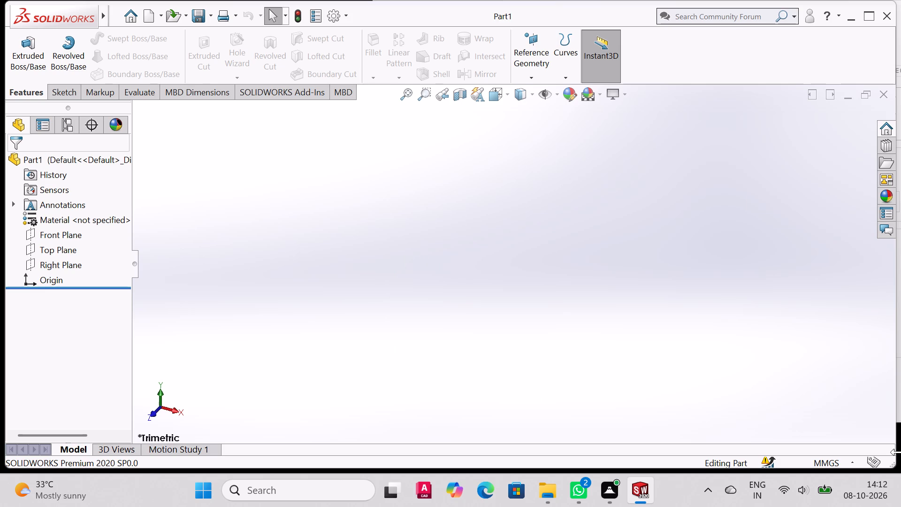
{"action": "left_click", "coordinate": [863, 17]}
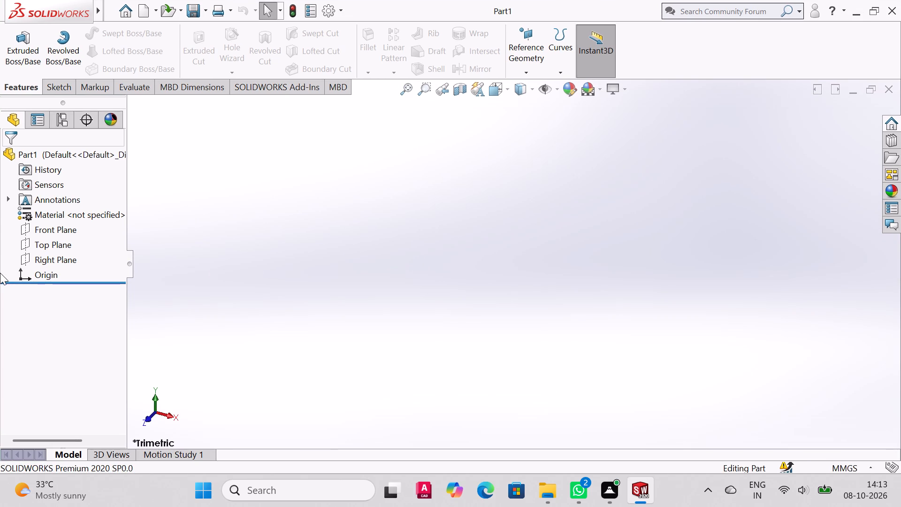
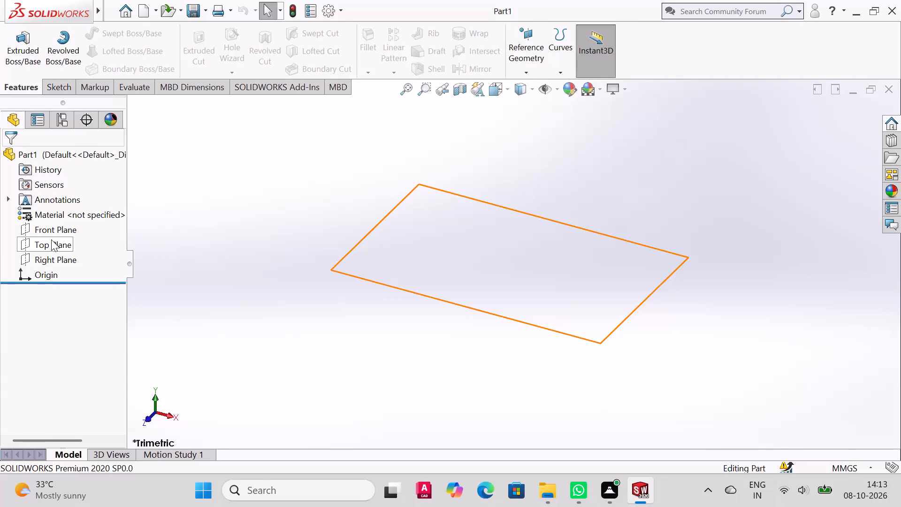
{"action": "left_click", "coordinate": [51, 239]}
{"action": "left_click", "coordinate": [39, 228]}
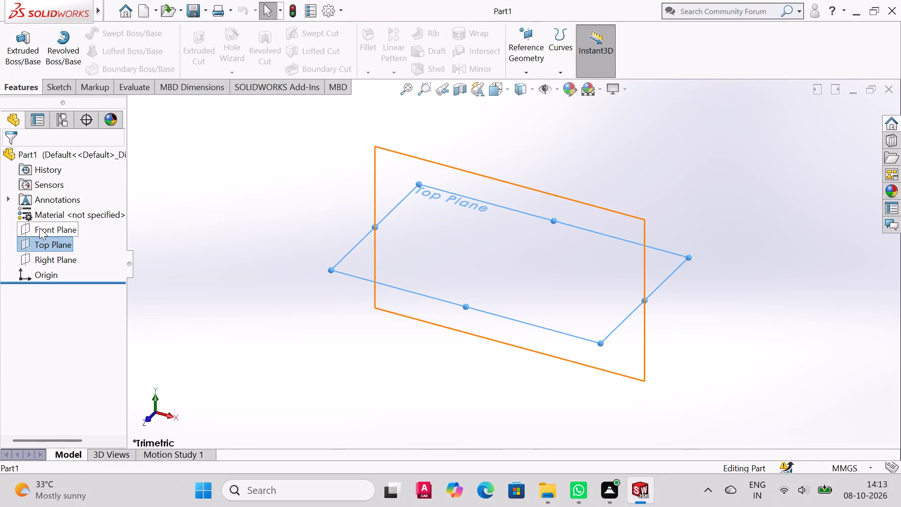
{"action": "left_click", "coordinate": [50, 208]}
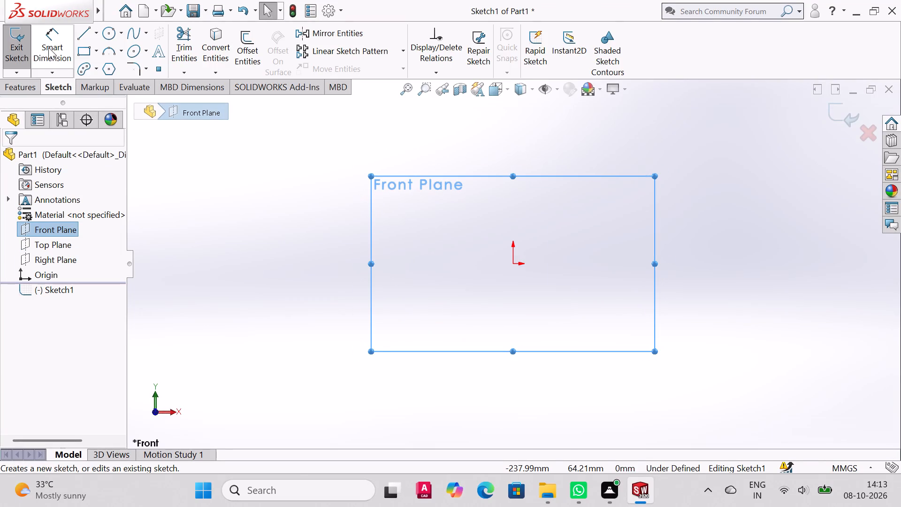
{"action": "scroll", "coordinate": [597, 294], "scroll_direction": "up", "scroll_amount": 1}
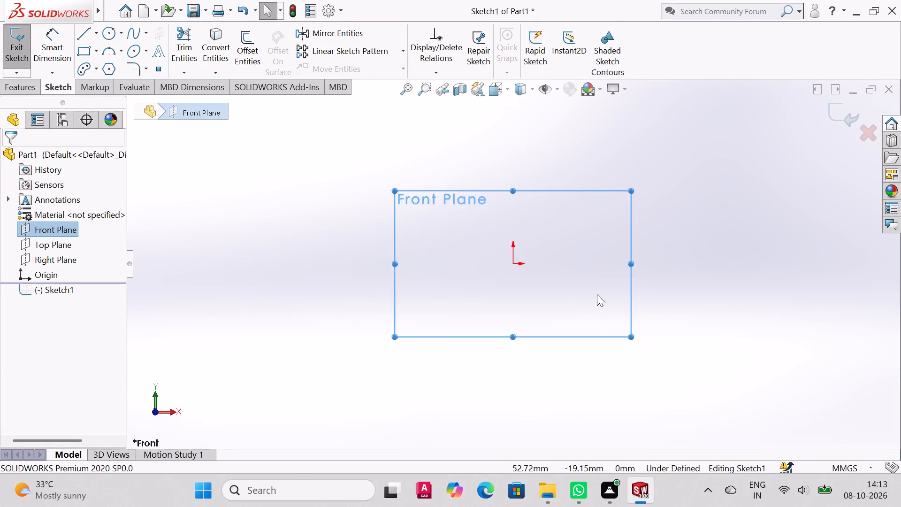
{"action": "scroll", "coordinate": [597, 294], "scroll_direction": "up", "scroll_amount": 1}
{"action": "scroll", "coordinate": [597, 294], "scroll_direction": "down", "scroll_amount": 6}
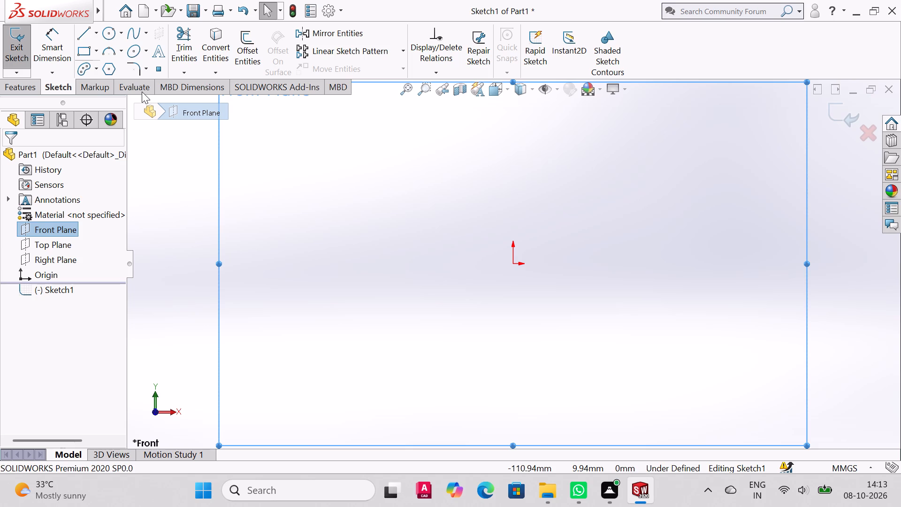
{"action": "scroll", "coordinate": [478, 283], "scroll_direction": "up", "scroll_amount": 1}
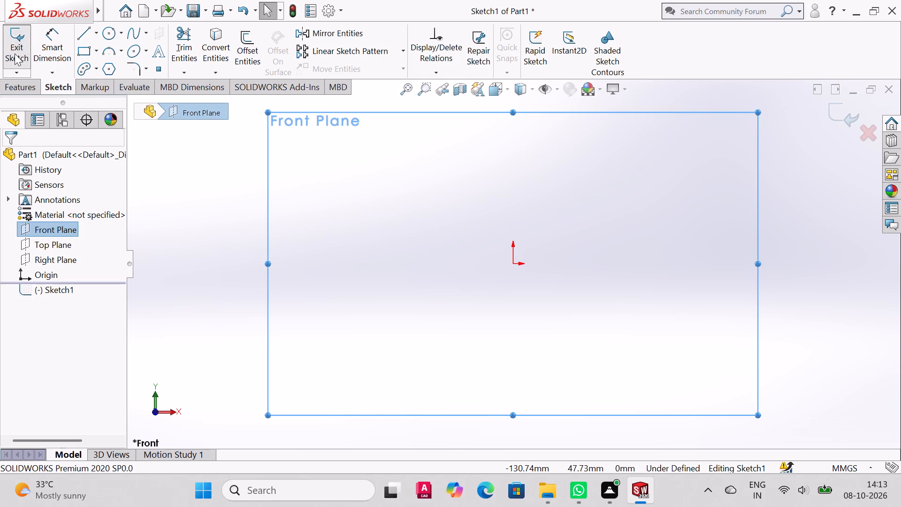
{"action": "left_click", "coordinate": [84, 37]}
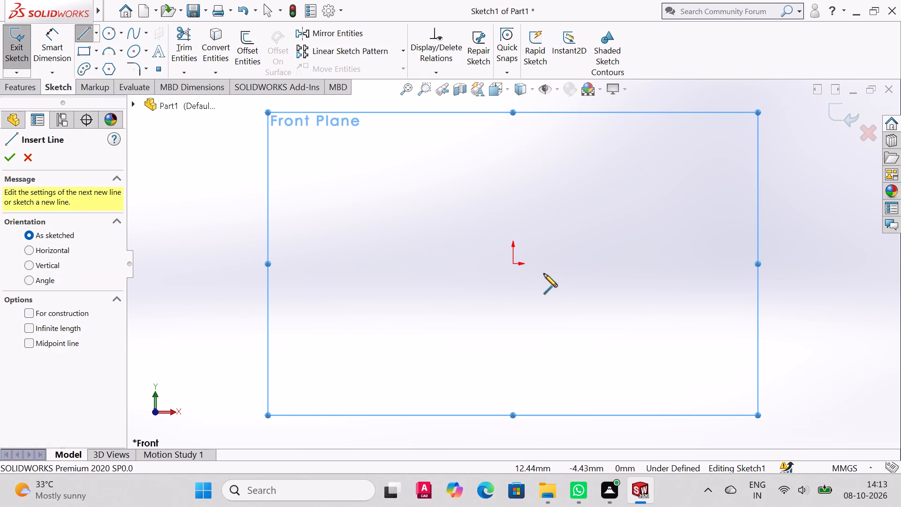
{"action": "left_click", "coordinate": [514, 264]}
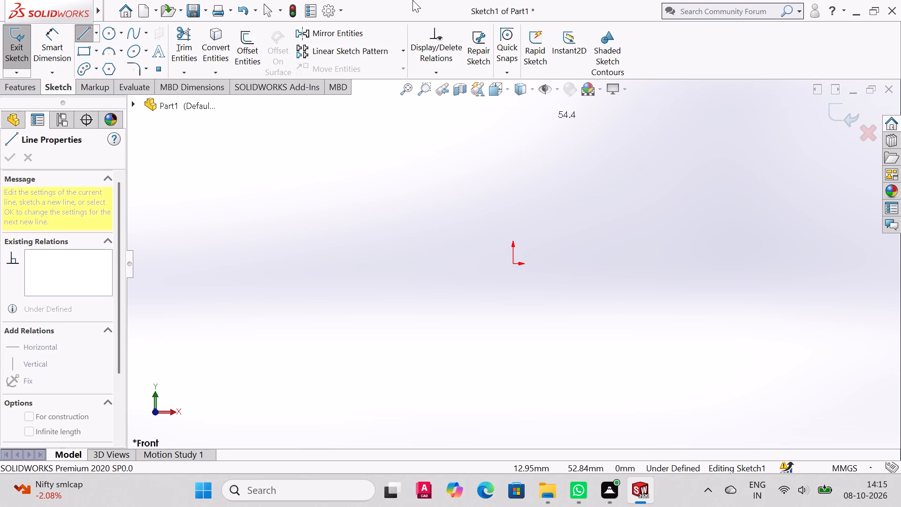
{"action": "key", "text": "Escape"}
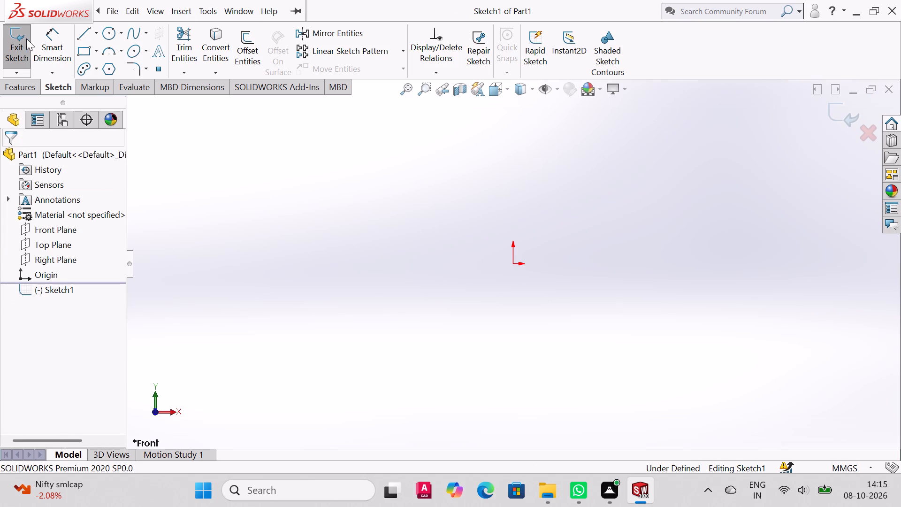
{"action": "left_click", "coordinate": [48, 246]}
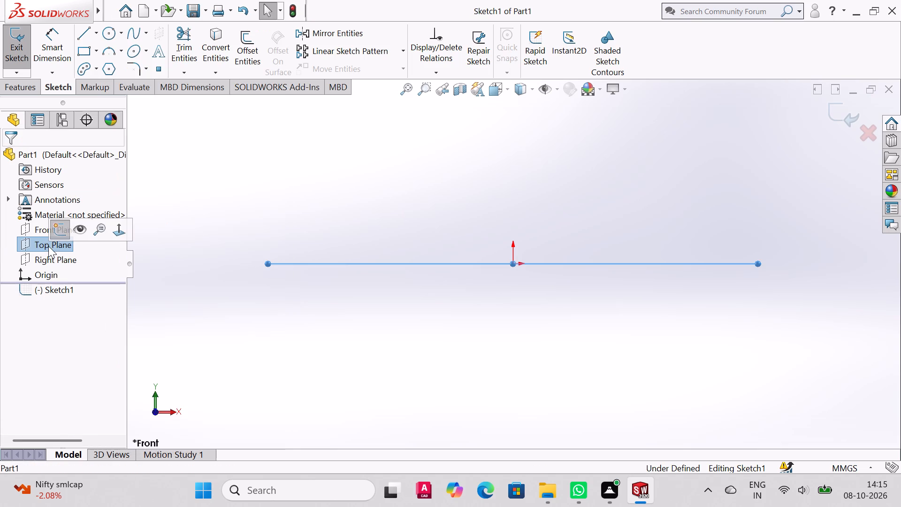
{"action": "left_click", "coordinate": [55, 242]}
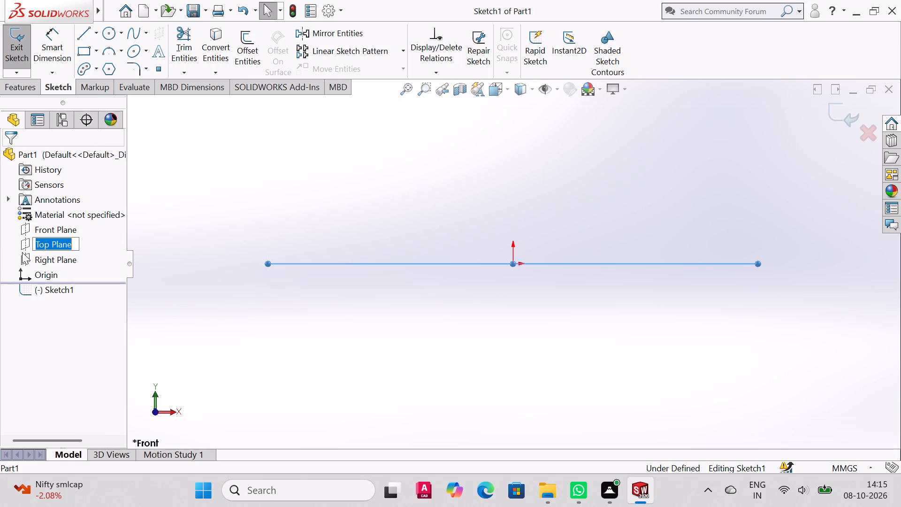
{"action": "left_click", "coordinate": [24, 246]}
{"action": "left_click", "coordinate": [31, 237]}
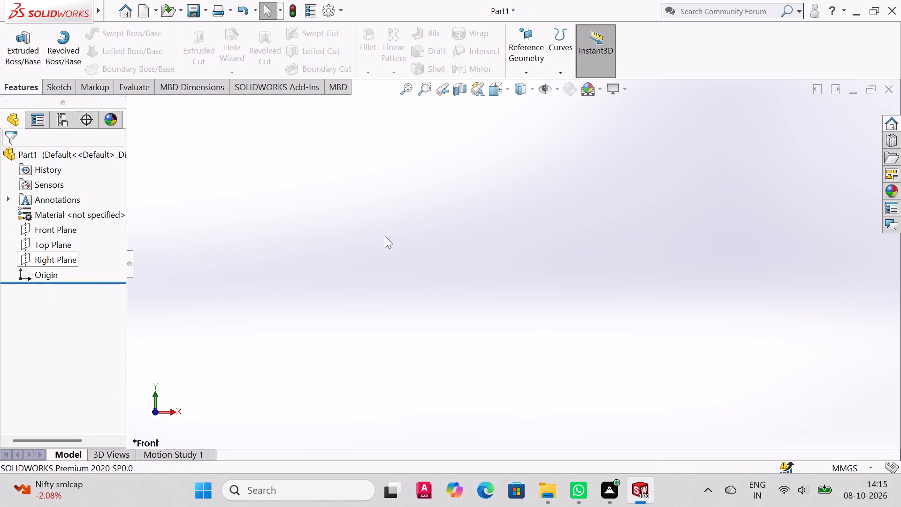
Start a new sketch on the Top Plane.
{"action": "scroll", "coordinate": [542, 226], "scroll_direction": "down", "scroll_amount": 5}
{"action": "scroll", "coordinate": [540, 226], "scroll_direction": "up", "scroll_amount": 17}
{"action": "left_click", "coordinate": [60, 242]}
{"action": "left_click", "coordinate": [75, 228]}
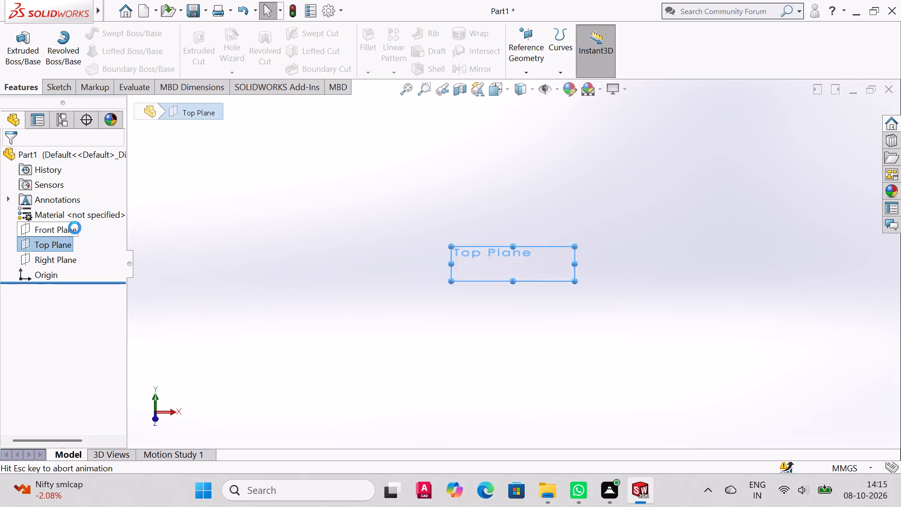
Sketch two concentric circles centred on the origin, about 56 mm and about 28 mm in diameter.
{"action": "left_click", "coordinate": [90, 34]}
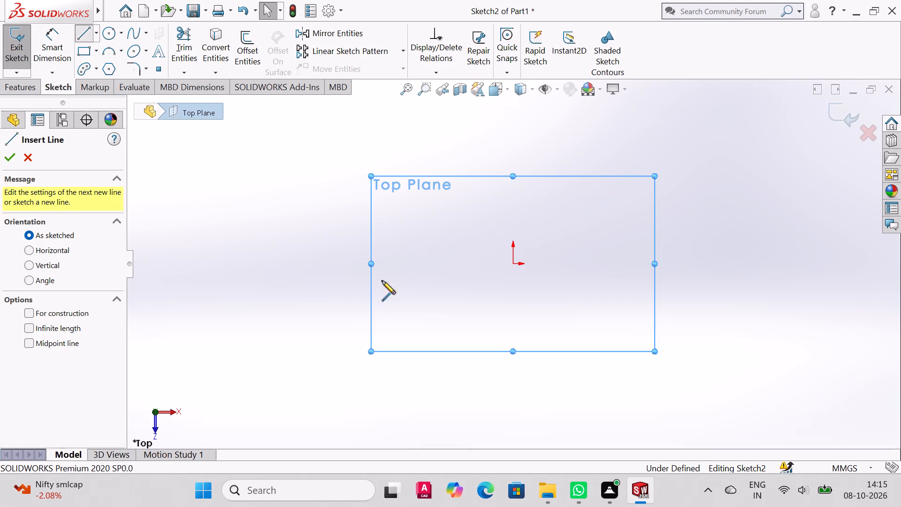
{"action": "left_click", "coordinate": [109, 31]}
{"action": "scroll", "coordinate": [518, 272], "scroll_direction": "up", "scroll_amount": 2}
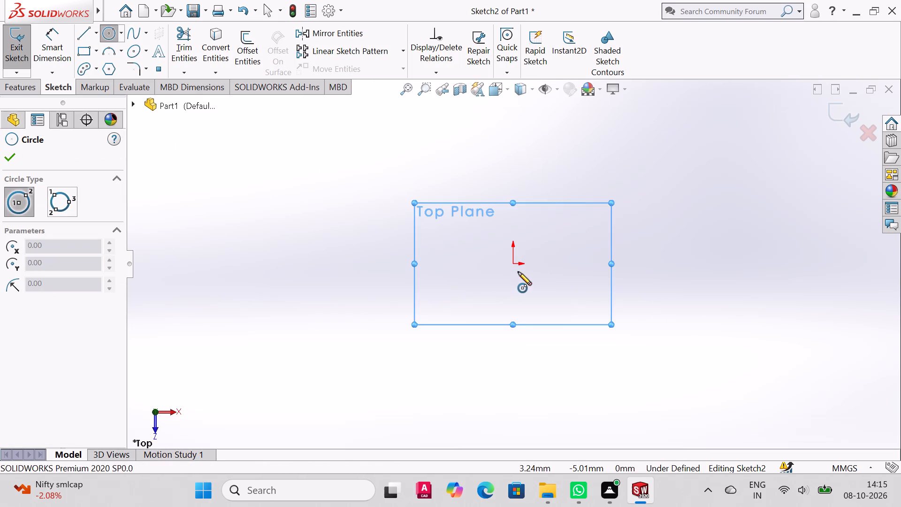
{"action": "scroll", "coordinate": [542, 262], "scroll_direction": "down", "scroll_amount": 3}
{"action": "scroll", "coordinate": [542, 262], "scroll_direction": "up", "scroll_amount": 3}
{"action": "scroll", "coordinate": [541, 264], "scroll_direction": "down", "scroll_amount": 4}
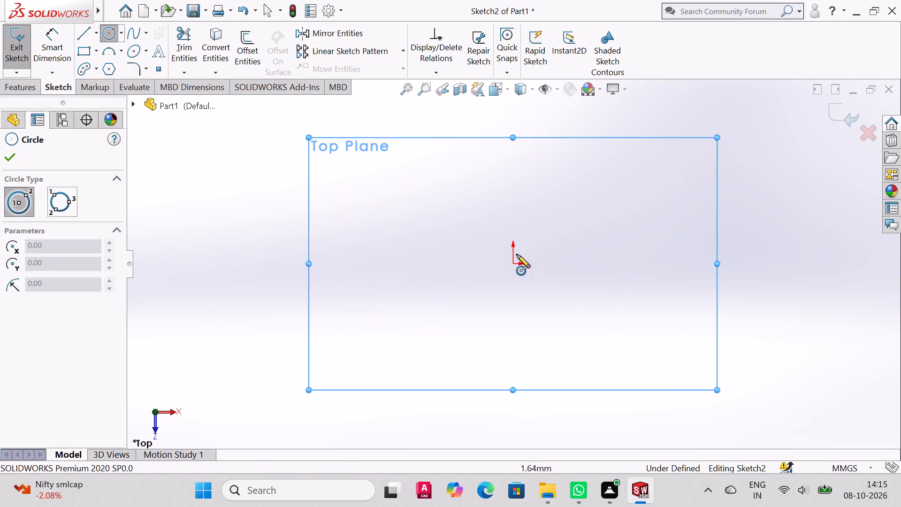
{"action": "left_click", "coordinate": [513, 264]}
{"action": "left_click", "coordinate": [577, 266]}
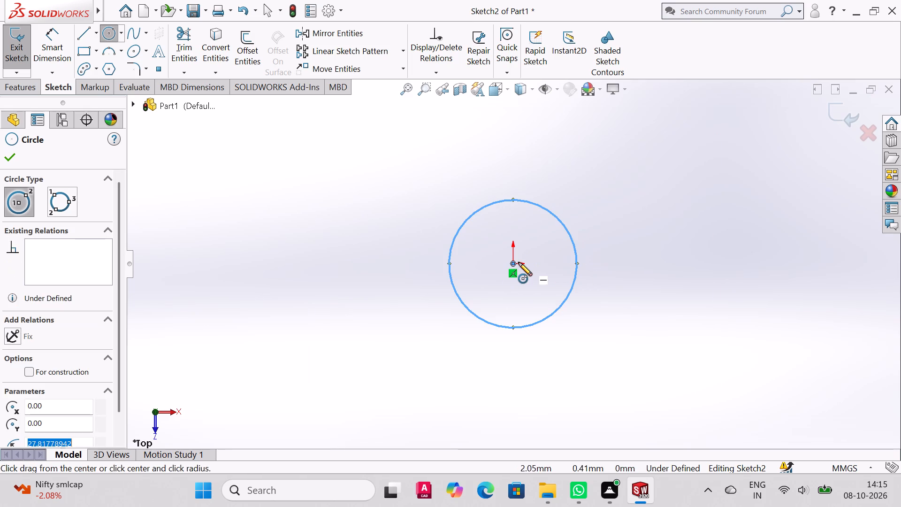
{"action": "left_click", "coordinate": [515, 263]}
{"action": "left_click", "coordinate": [545, 267]}
{"action": "right_click", "coordinate": [621, 250]}
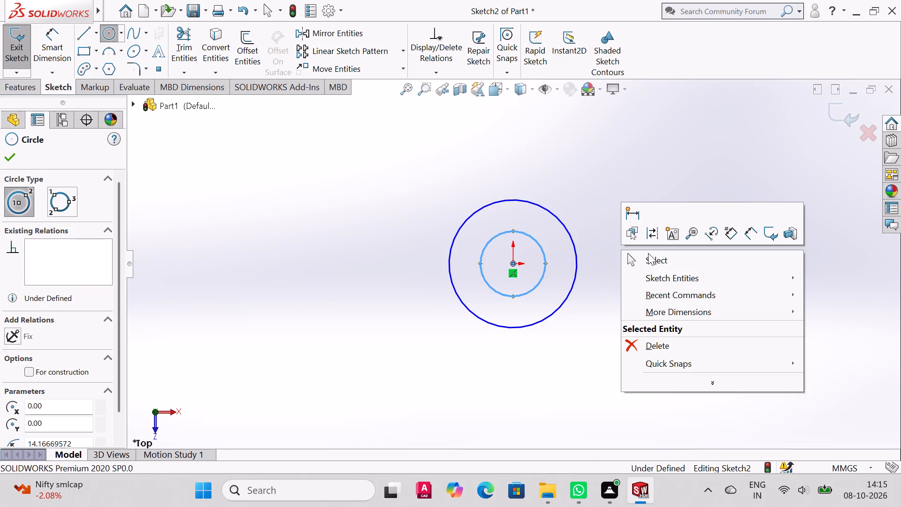
{"action": "left_click", "coordinate": [669, 257]}
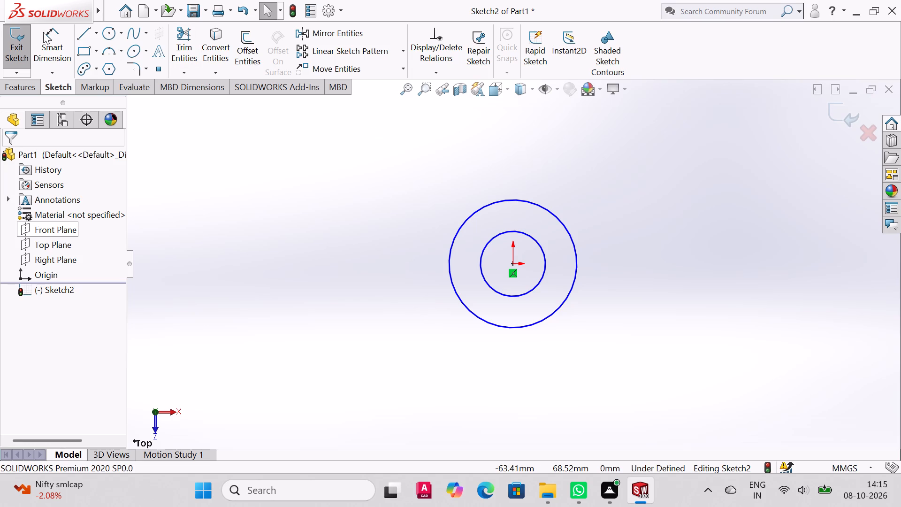
Sketch a third, larger concentric circle about 93 mm in diameter, centred on the origin.
{"action": "left_click", "coordinate": [107, 31]}
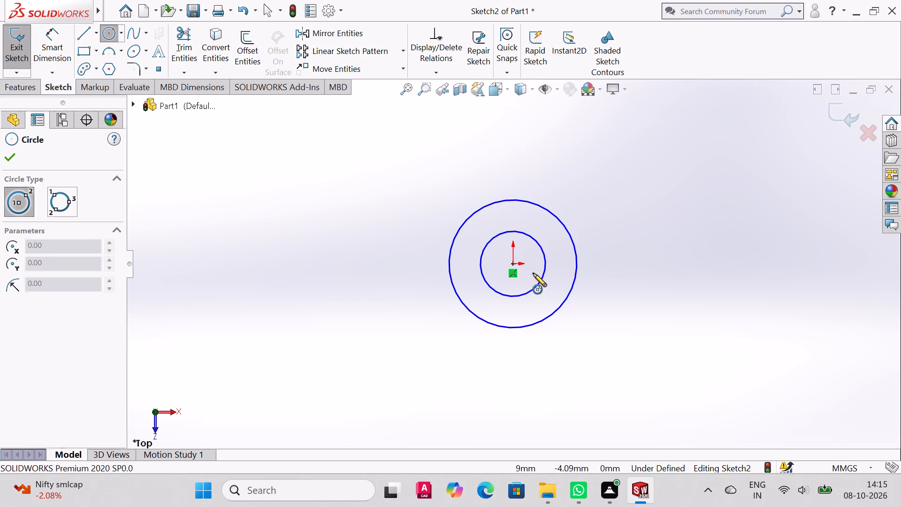
{"action": "left_click", "coordinate": [512, 264]}
{"action": "left_click", "coordinate": [614, 297]}
{"action": "right_click", "coordinate": [644, 264]}
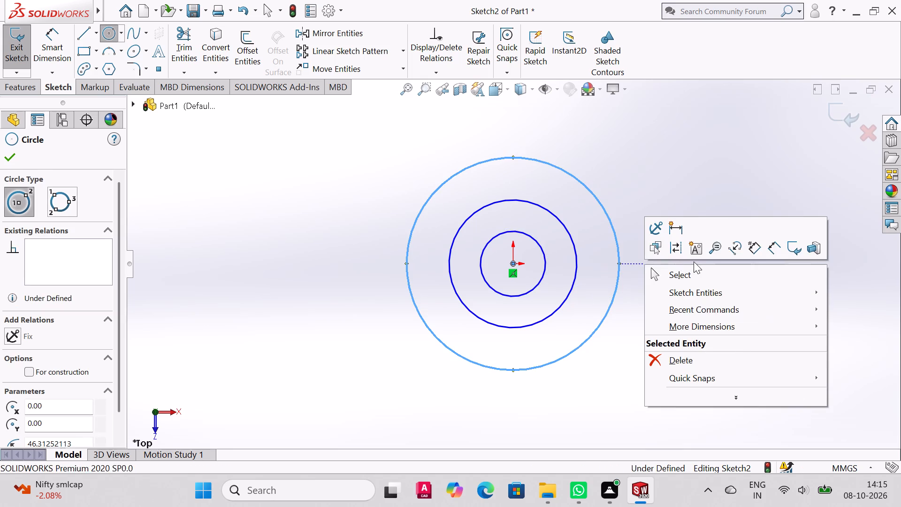
{"action": "left_click", "coordinate": [702, 273]}
Dimension the outermost circle with a diameter of 50 mm.
{"action": "left_click", "coordinate": [56, 44]}
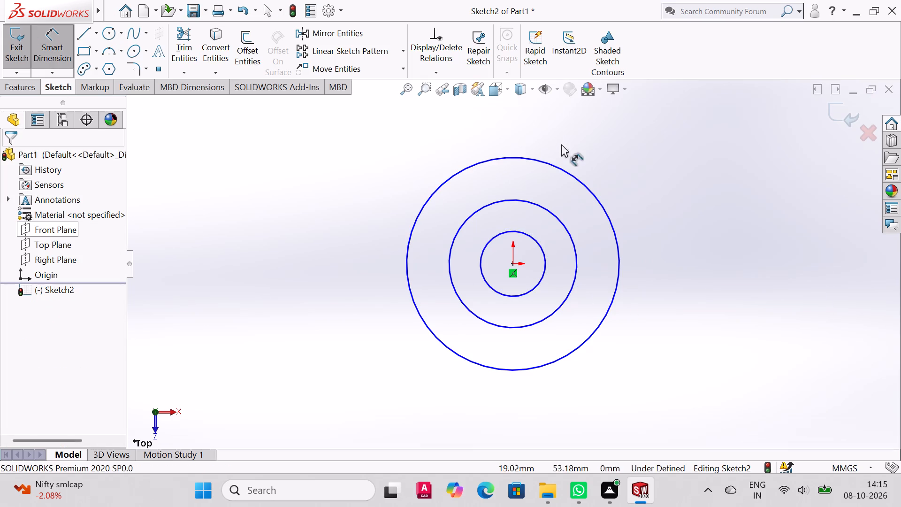
{"action": "left_click", "coordinate": [576, 177]}
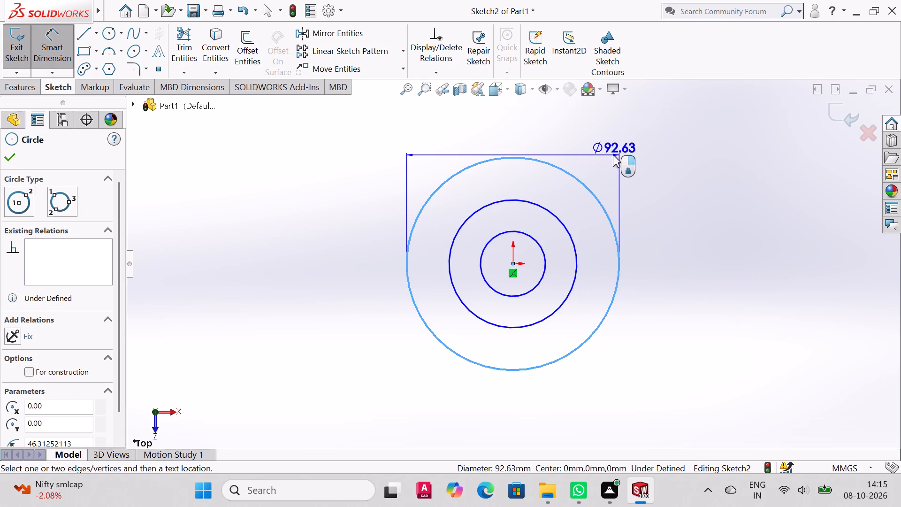
{"action": "left_click", "coordinate": [614, 164]}
{"action": "type", "text": "50"}
{"action": "key", "text": "Return"}
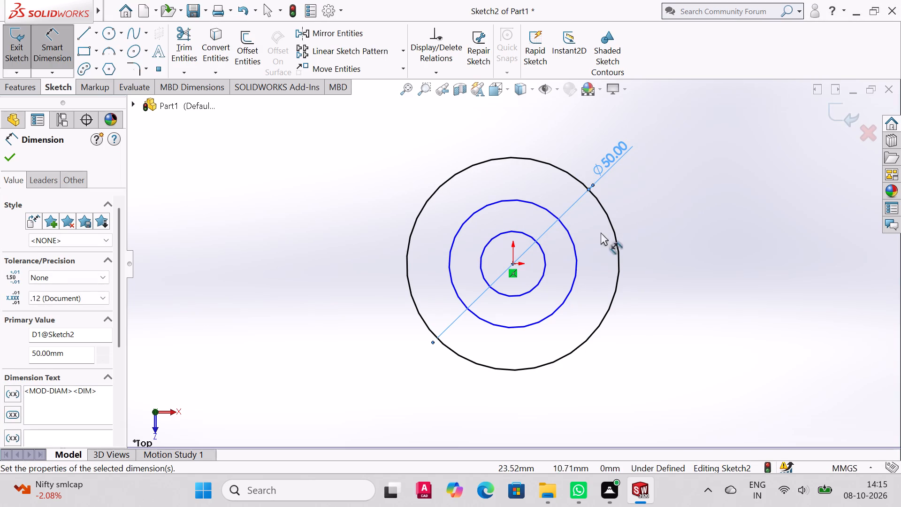
Dimension the middle circle with a diameter of 35 mm.
{"action": "left_click", "coordinate": [571, 234]}
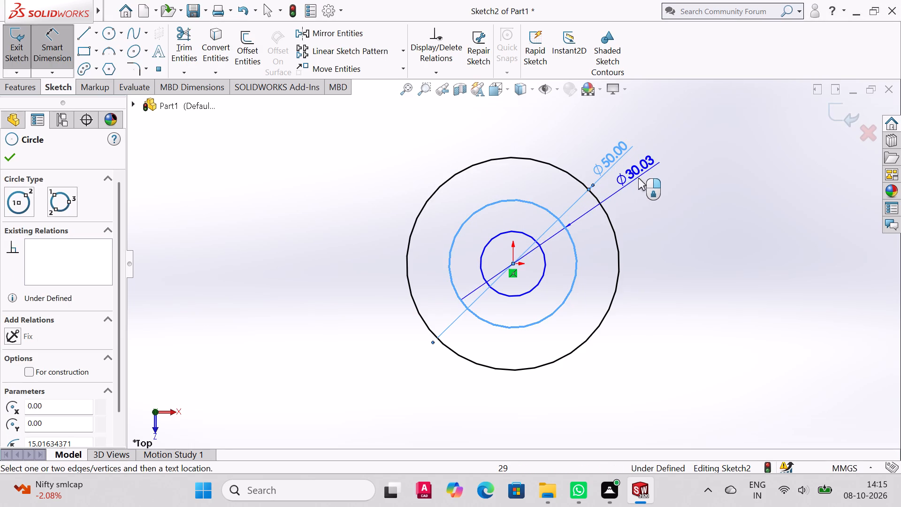
{"action": "left_click", "coordinate": [637, 183]}
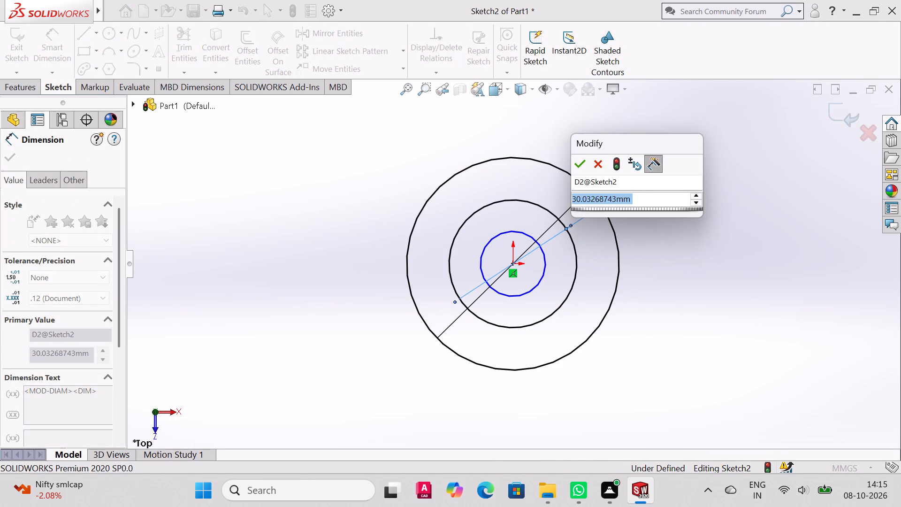
{"action": "type", "text": "35"}
{"action": "key", "text": "Return"}
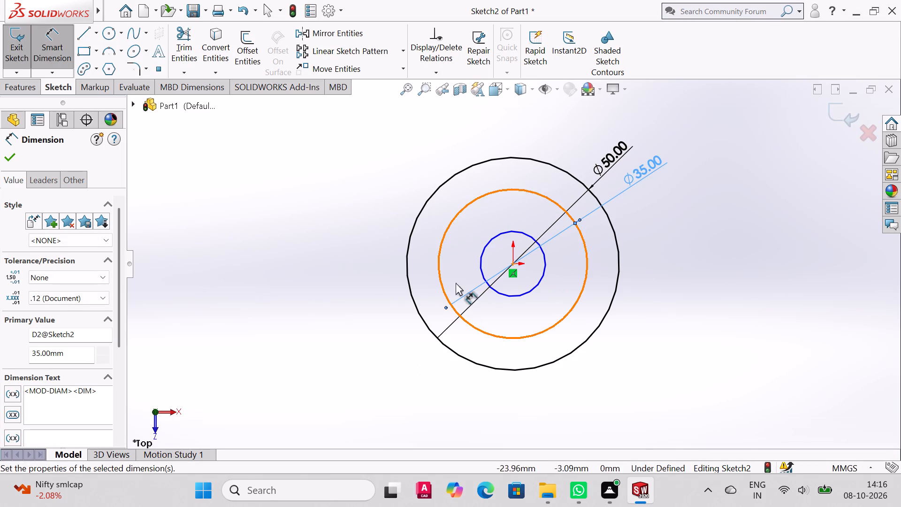
Dimension the innermost circle with a diameter of 20 mm.
{"action": "left_click", "coordinate": [545, 269]}
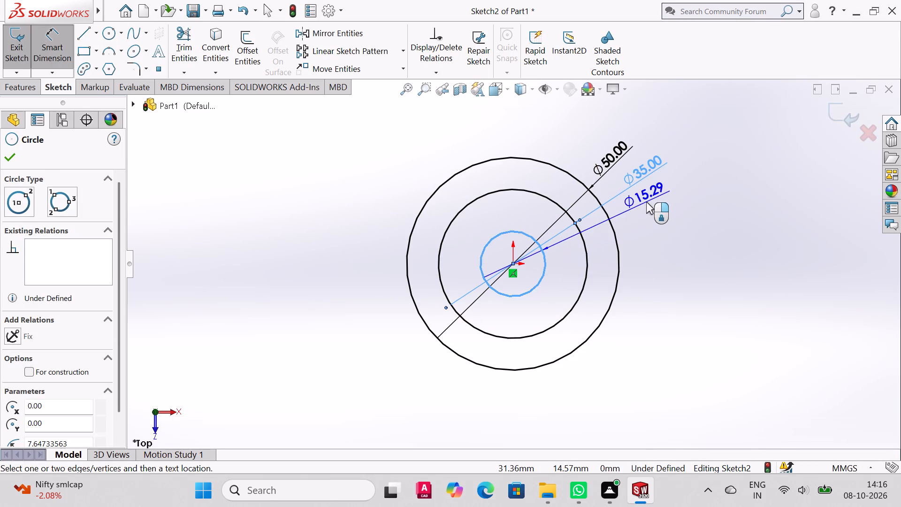
{"action": "left_click", "coordinate": [647, 202]}
{"action": "type", "text": "2-"}
{"action": "key", "text": "BackSpace"}
{"action": "key", "text": "0"}
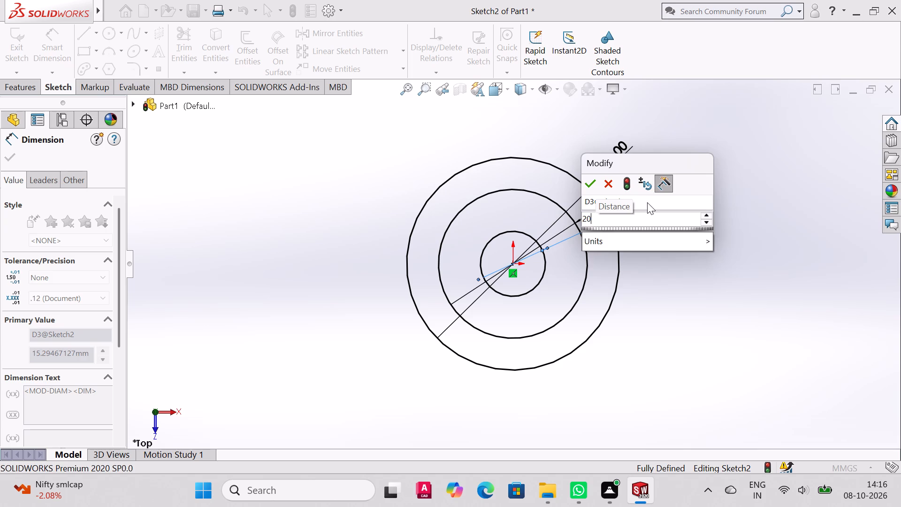
{"action": "key", "text": "Return"}
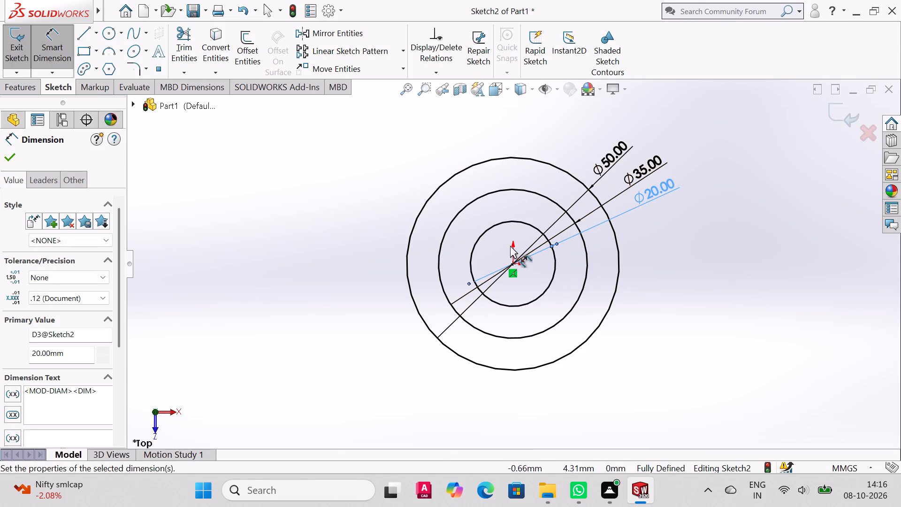
Sketch connected lines from near the origin to the outer circle's left quadrant, continuing vertically down about 53 mm.
{"action": "scroll", "coordinate": [510, 247], "scroll_direction": "up", "scroll_amount": 2}
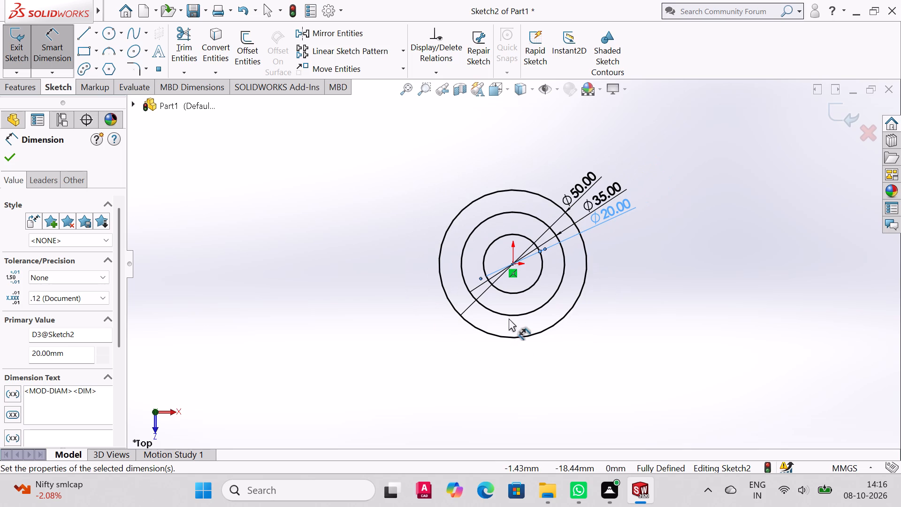
{"action": "scroll", "coordinate": [509, 318], "scroll_direction": "up", "scroll_amount": 1}
{"action": "left_click", "coordinate": [85, 31]}
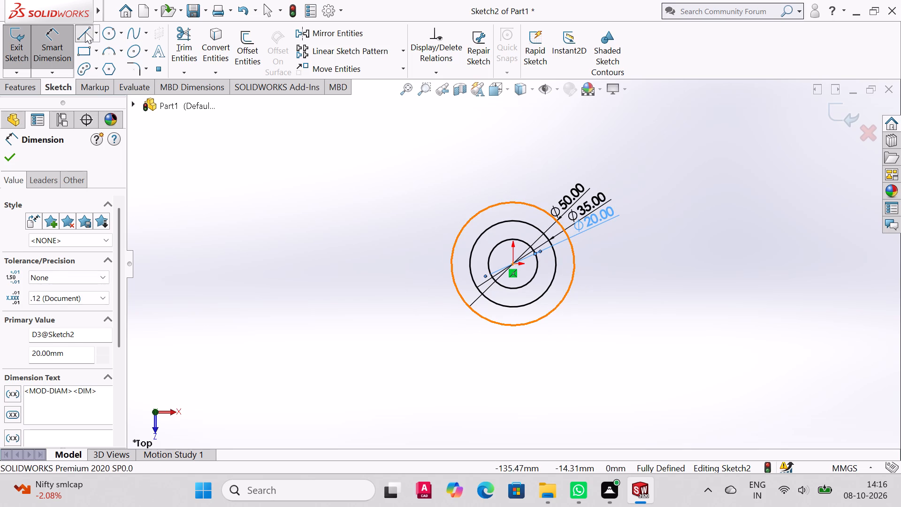
{"action": "left_click", "coordinate": [515, 268]}
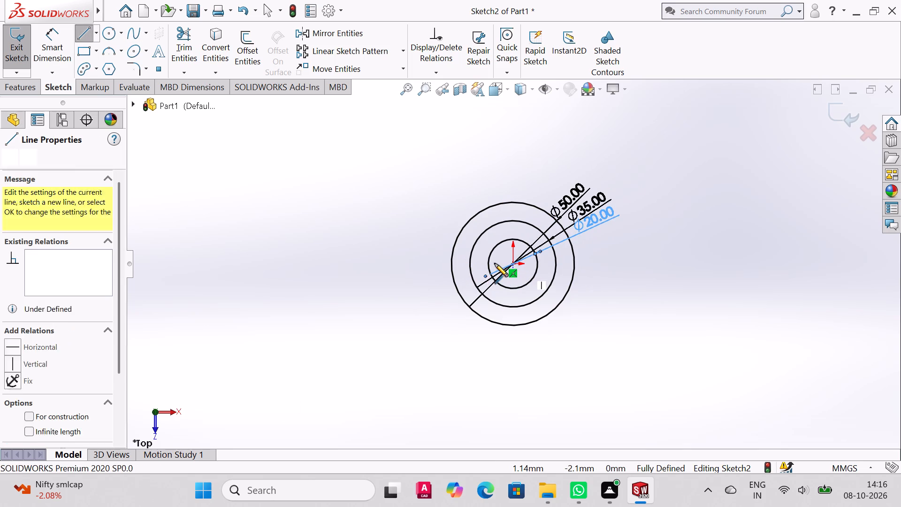
{"action": "left_click", "coordinate": [450, 264]}
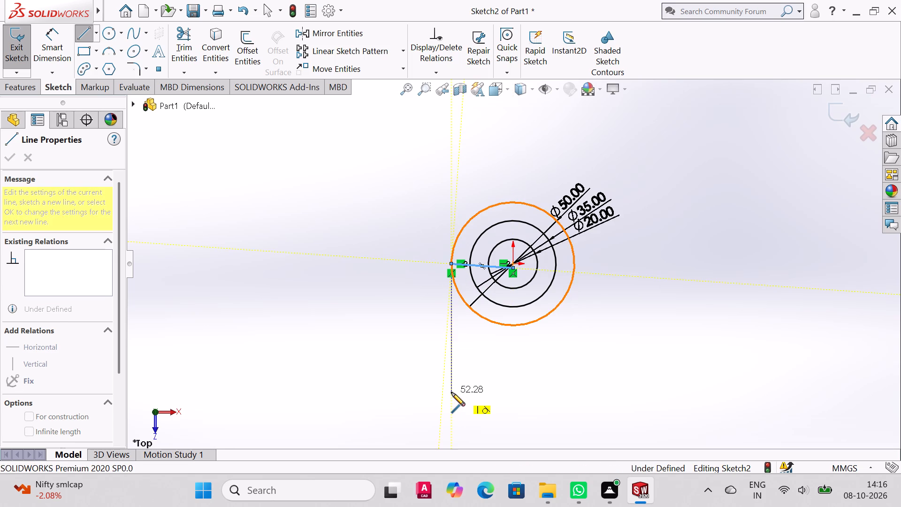
{"action": "left_click", "coordinate": [451, 394]}
{"action": "right_click", "coordinate": [451, 394]}
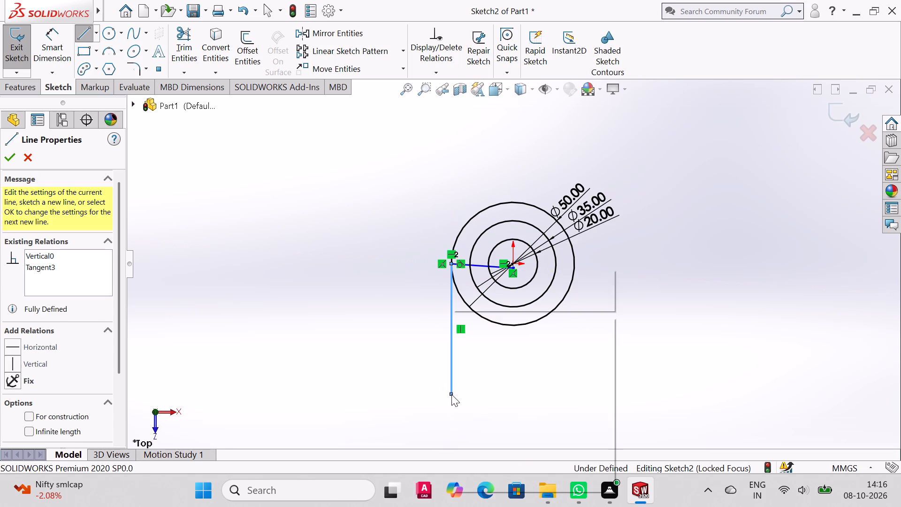
{"action": "left_click", "coordinate": [508, 327]}
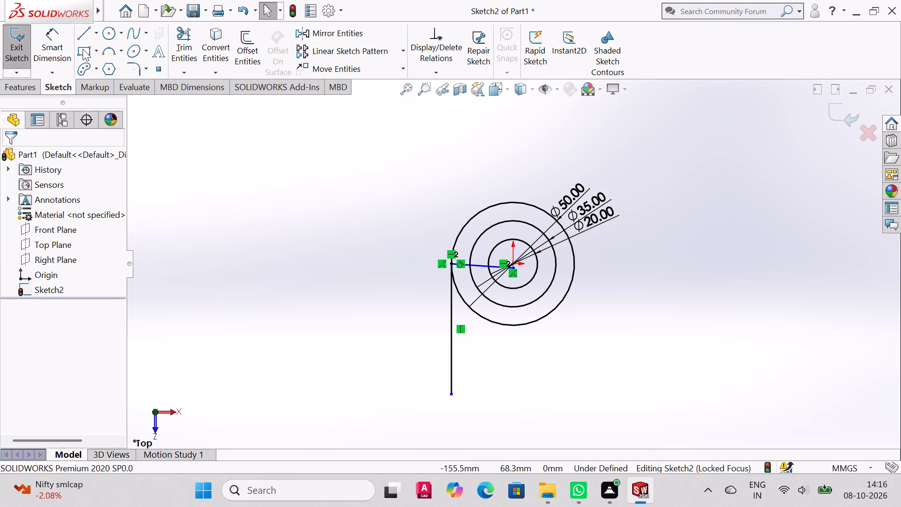
Sketch matching lines from the centre to the outer circle's right quadrant and vertically down about 53 mm, level with the left line's end.
{"action": "left_click", "coordinate": [85, 38]}
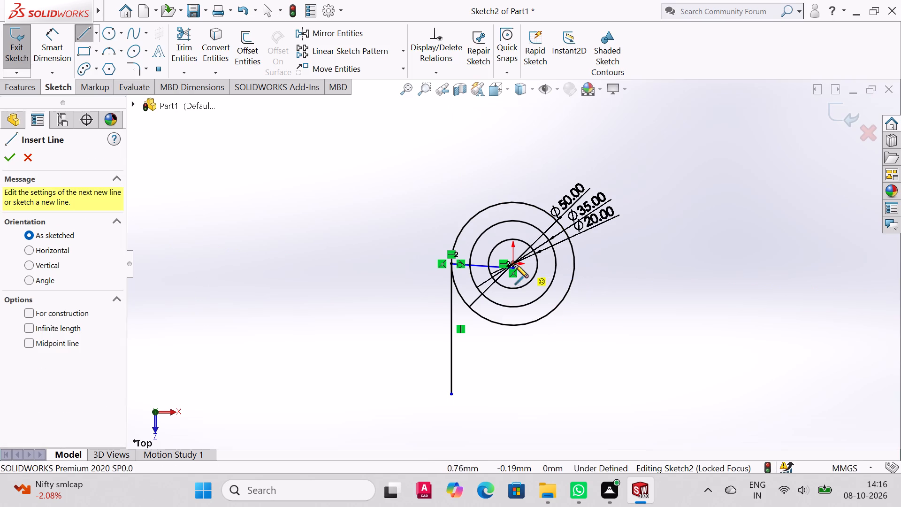
{"action": "left_click", "coordinate": [514, 269]}
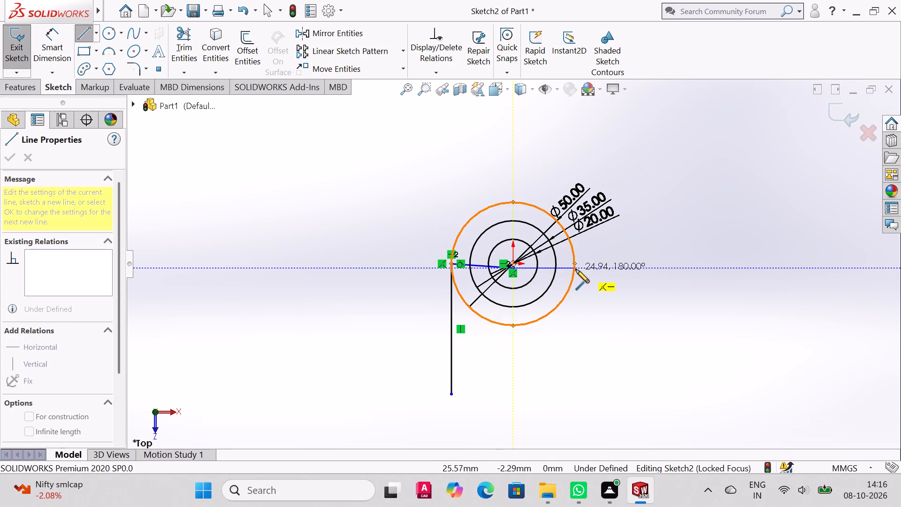
{"action": "left_click", "coordinate": [574, 264]}
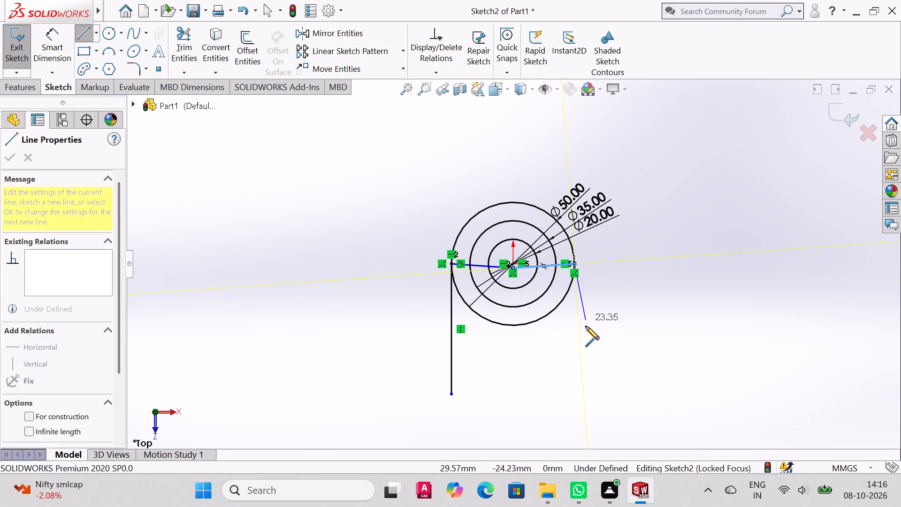
{"action": "left_click", "coordinate": [573, 395]}
{"action": "right_click", "coordinate": [573, 394]}
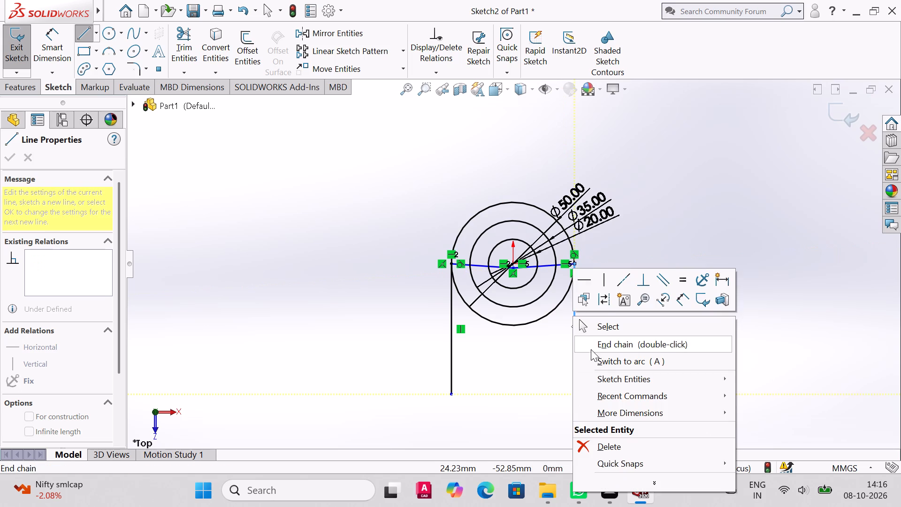
{"action": "left_click", "coordinate": [604, 319]}
Dimension the right vertical tangent line with a length of 65 mm.
{"action": "left_click", "coordinate": [64, 33]}
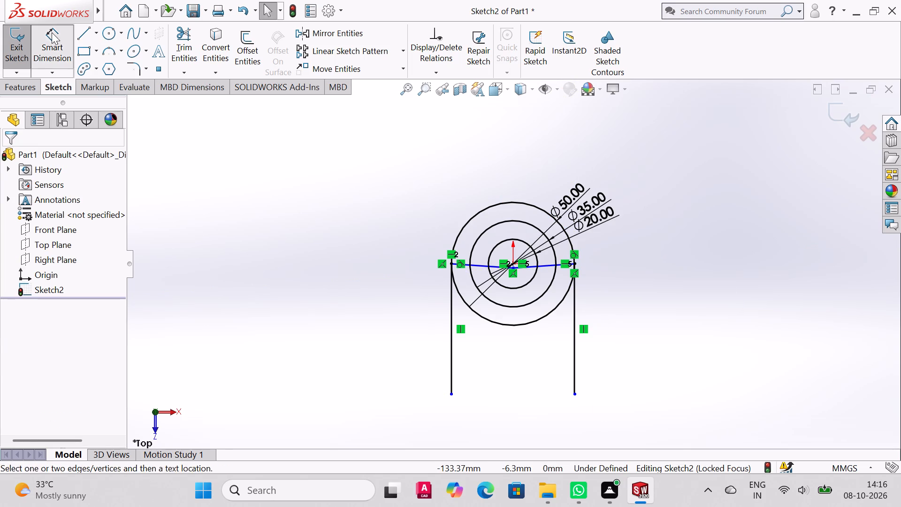
{"action": "left_click", "coordinate": [574, 343]}
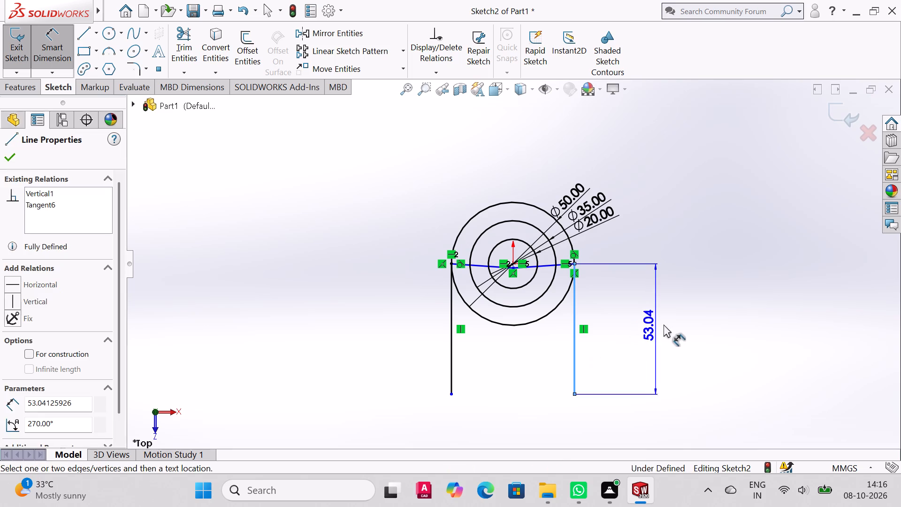
{"action": "left_click", "coordinate": [676, 324]}
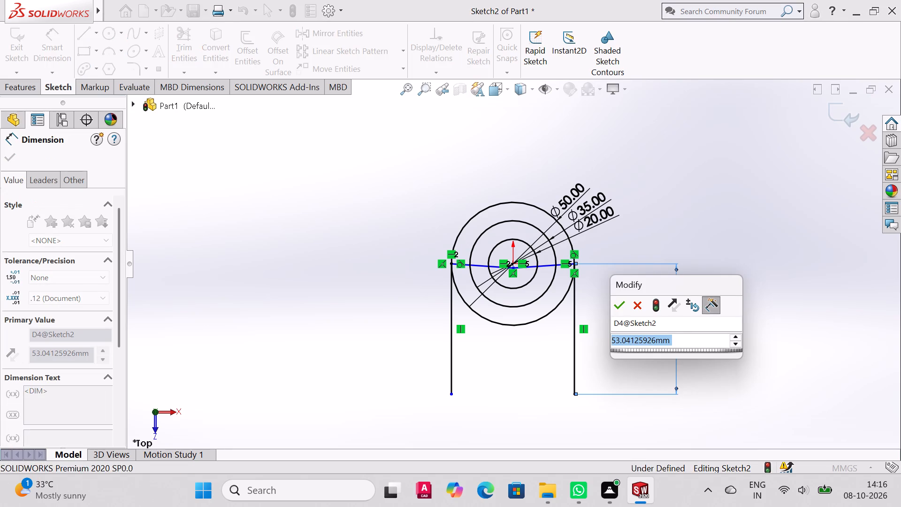
{"action": "type", "text": "65"}
{"action": "key", "text": "Return"}
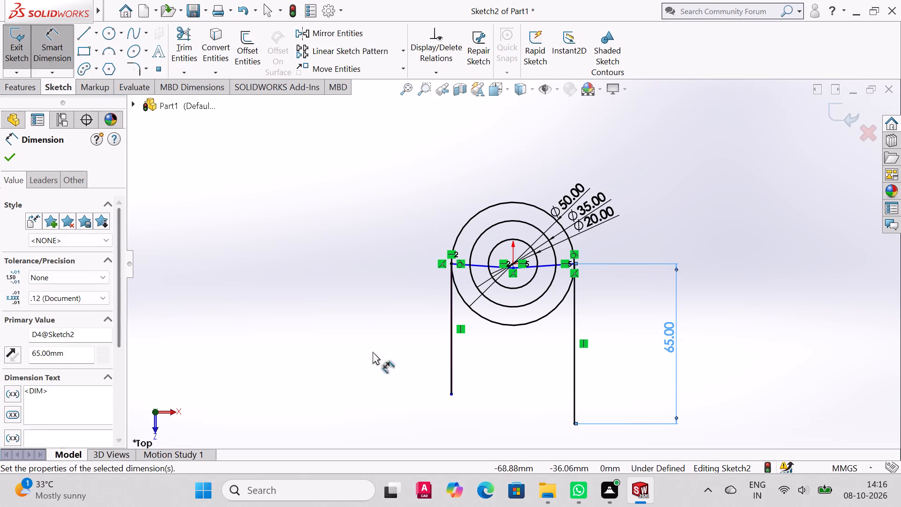
Dimension the left vertical tangent line with a length of 65 mm.
{"action": "left_click", "coordinate": [450, 349]}
{"action": "left_click", "coordinate": [367, 349]}
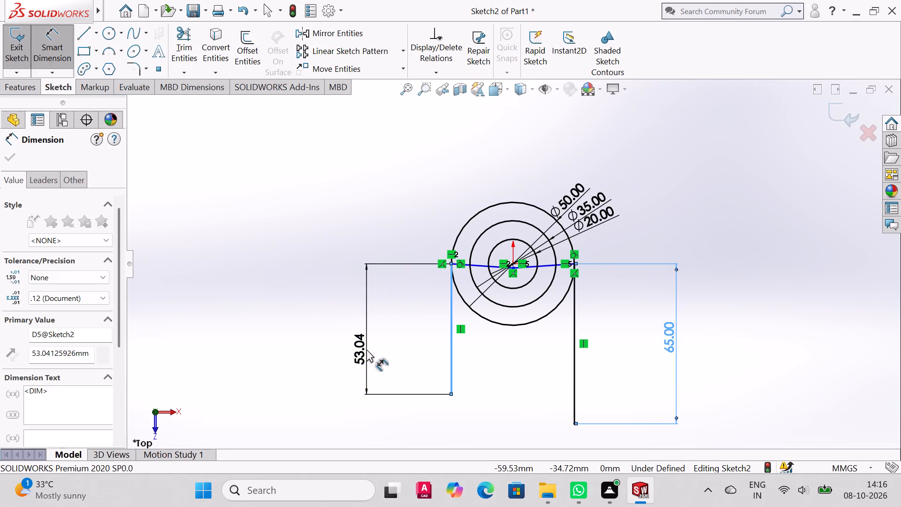
{"action": "type", "text": "65"}
{"action": "key", "text": "Return"}
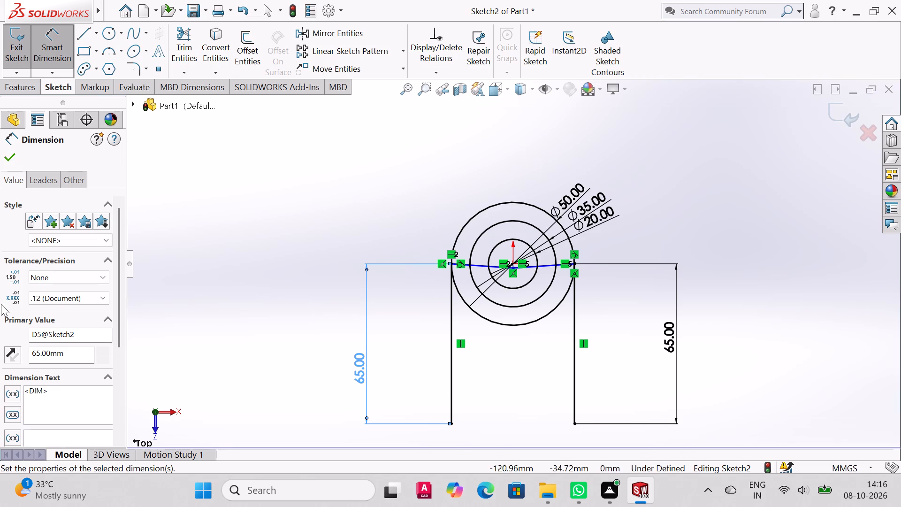
{"action": "left_click", "coordinate": [6, 160]}
From the right tangent line's lower end, sketch a horizontal line about 28 mm outward, continuing vertically down about 67 mm.
{"action": "scroll", "coordinate": [580, 305], "scroll_direction": "down", "scroll_amount": 1}
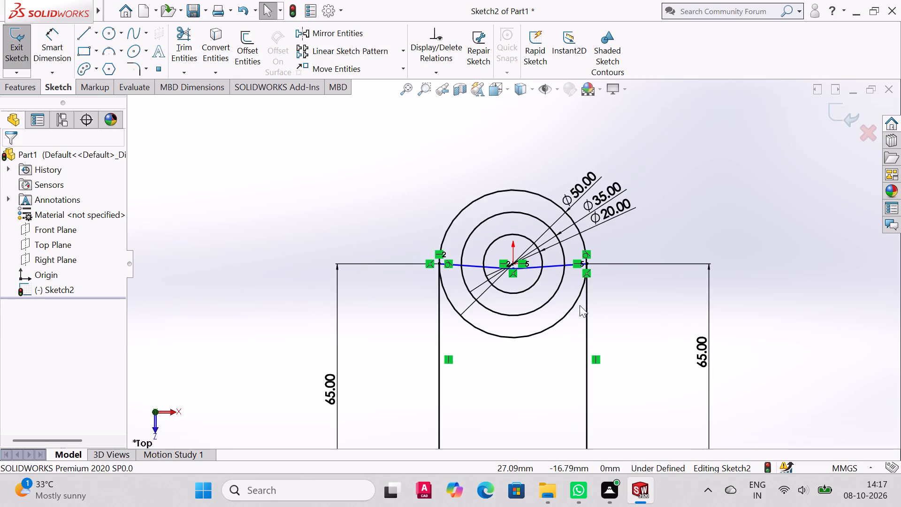
{"action": "scroll", "coordinate": [580, 305], "scroll_direction": "down", "scroll_amount": 1}
{"action": "scroll", "coordinate": [563, 340], "scroll_direction": "up", "scroll_amount": 6}
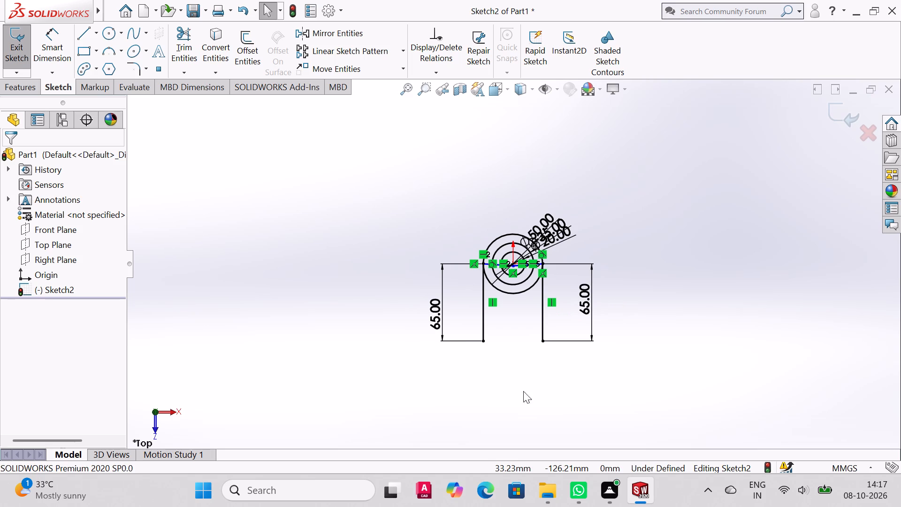
{"action": "left_click", "coordinate": [86, 30]}
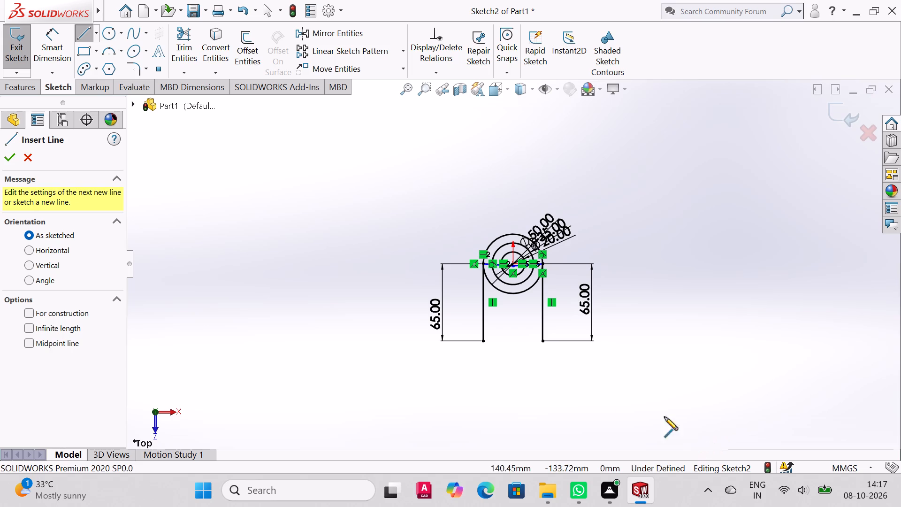
{"action": "left_click", "coordinate": [545, 341]}
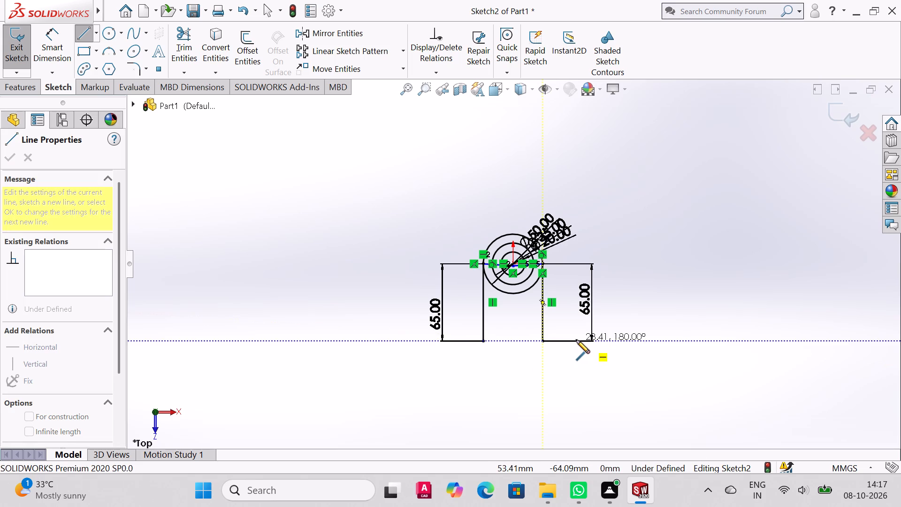
{"action": "left_click", "coordinate": [575, 340]}
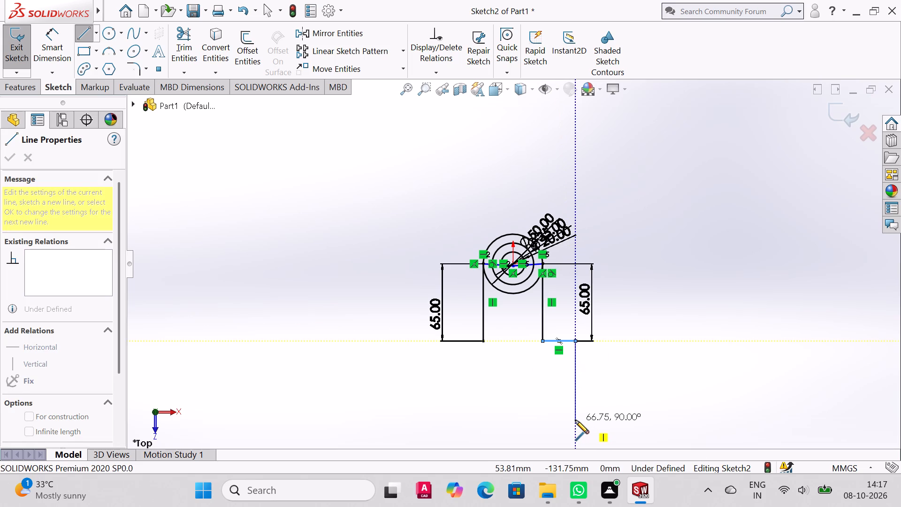
{"action": "left_click", "coordinate": [573, 420]}
{"action": "right_click", "coordinate": [573, 420]}
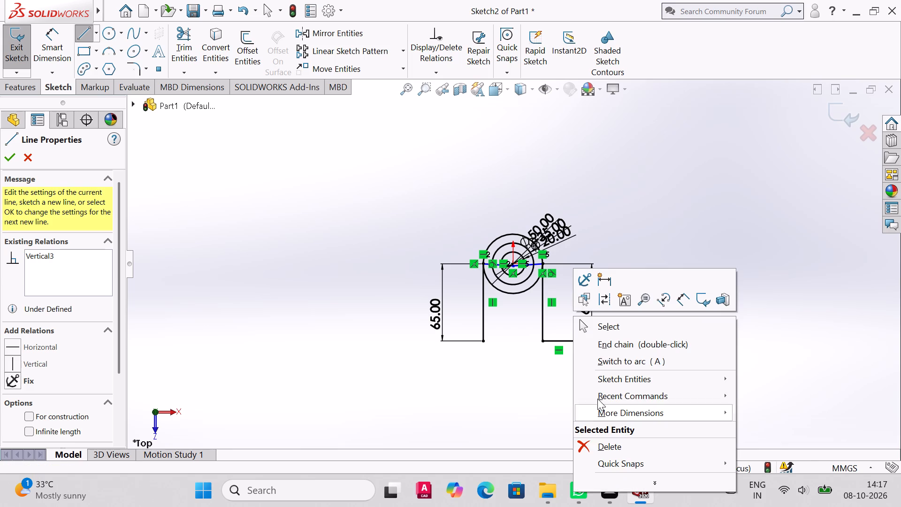
{"action": "left_click", "coordinate": [604, 331]}
From the left tangent line's lower end, sketch a horizontal line about 31 mm outward, continuing vertically down about 71 mm.
{"action": "left_click", "coordinate": [88, 36]}
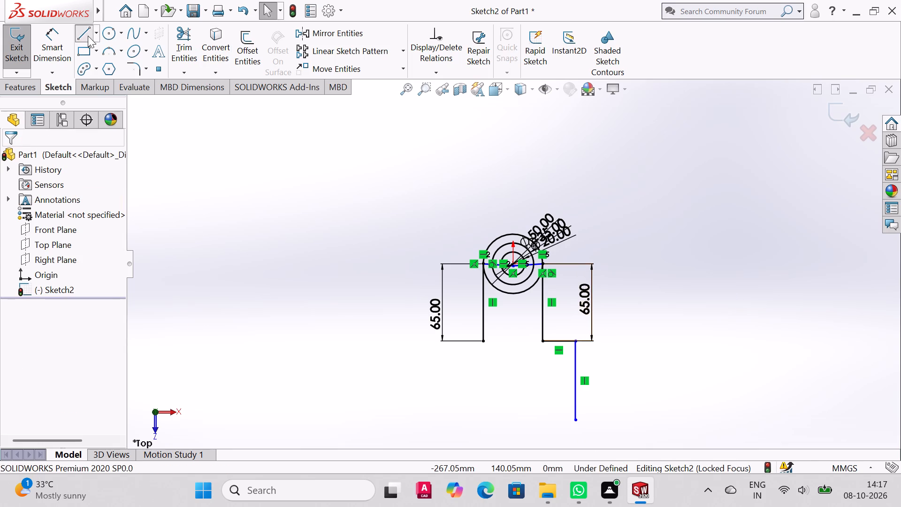
{"action": "left_click", "coordinate": [483, 343]}
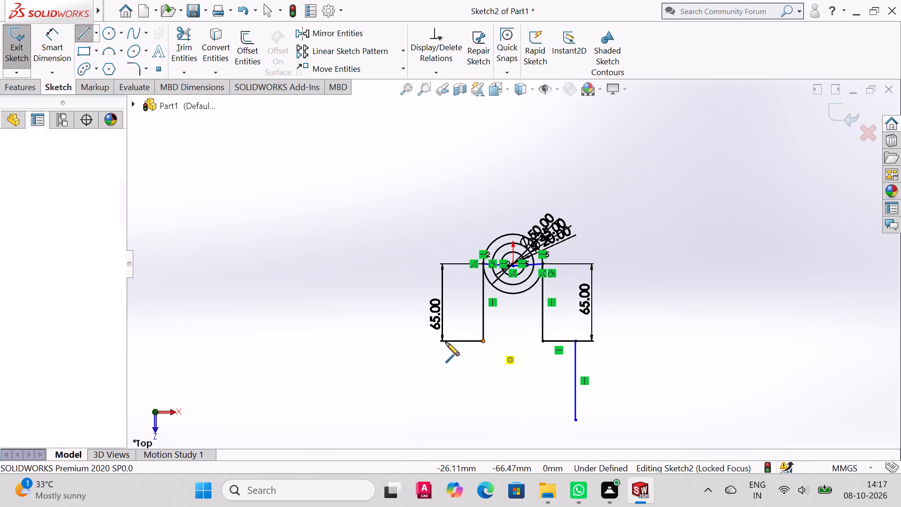
{"action": "left_click", "coordinate": [446, 342]}
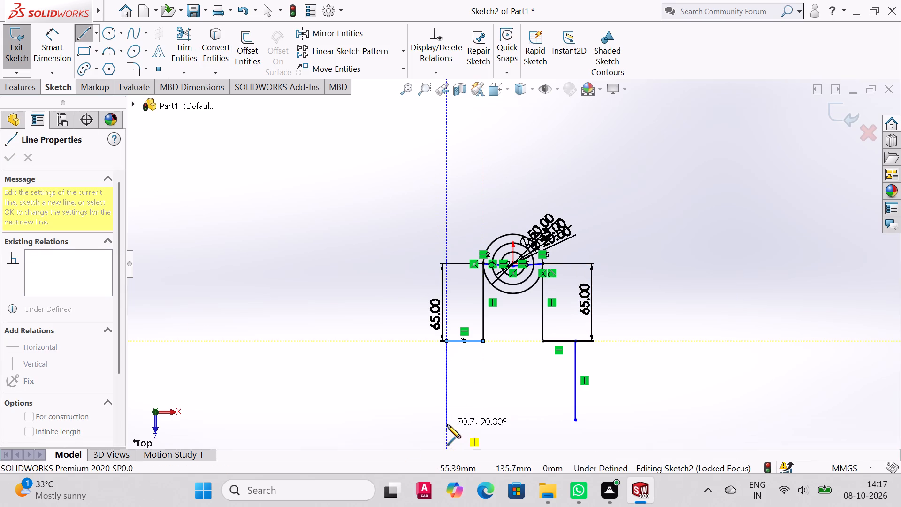
{"action": "left_click", "coordinate": [447, 425]}
{"action": "right_click", "coordinate": [447, 424]}
{"action": "left_click", "coordinate": [489, 324]}
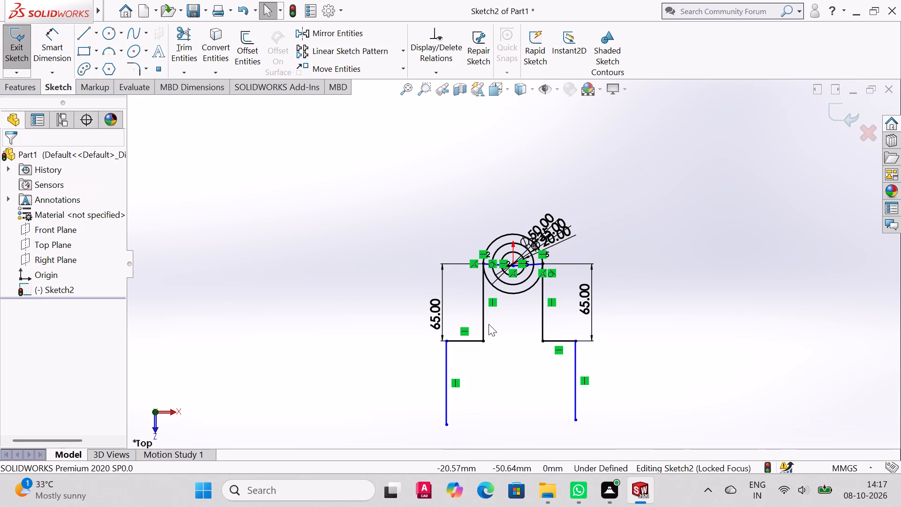
Dimension the left horizontal shoulder line with a length of 15 mm.
{"action": "left_click", "coordinate": [58, 41]}
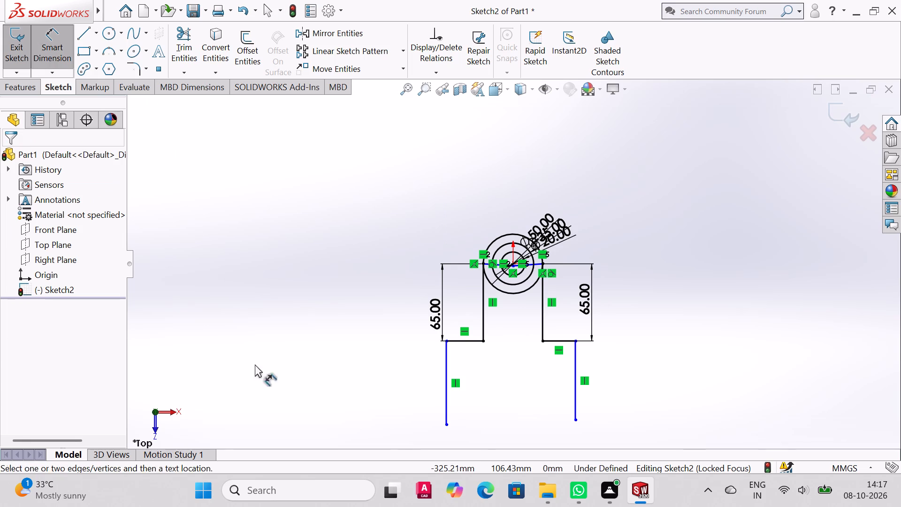
{"action": "left_click", "coordinate": [466, 341]}
{"action": "left_click", "coordinate": [464, 318]}
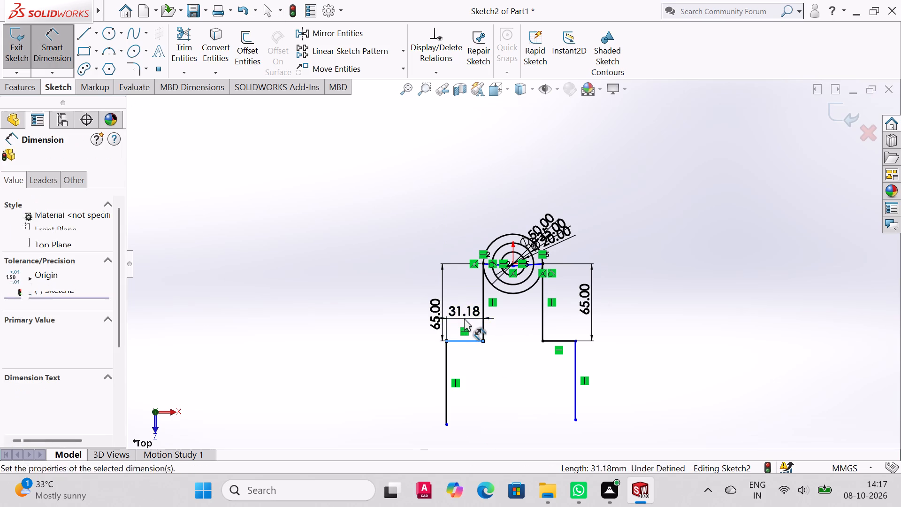
{"action": "key", "text": "1"}
{"action": "key", "text": "5"}
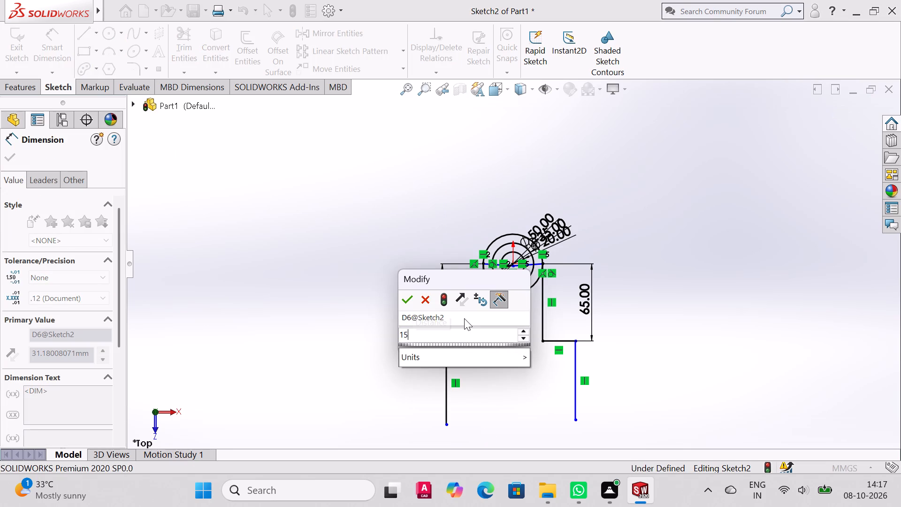
{"action": "key", "text": "Return"}
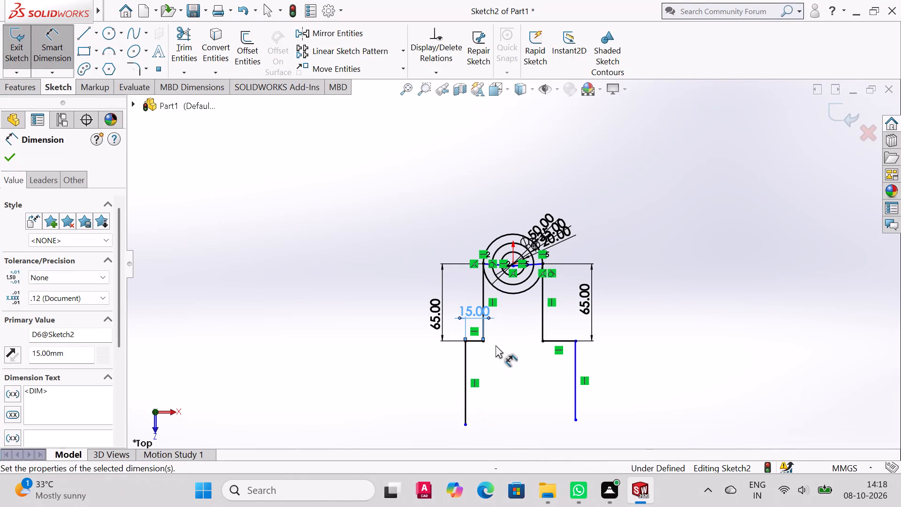
Dimension the vertical line below the left shoulder with a length of 32 mm.
{"action": "left_click", "coordinate": [463, 376]}
{"action": "left_click", "coordinate": [446, 375]}
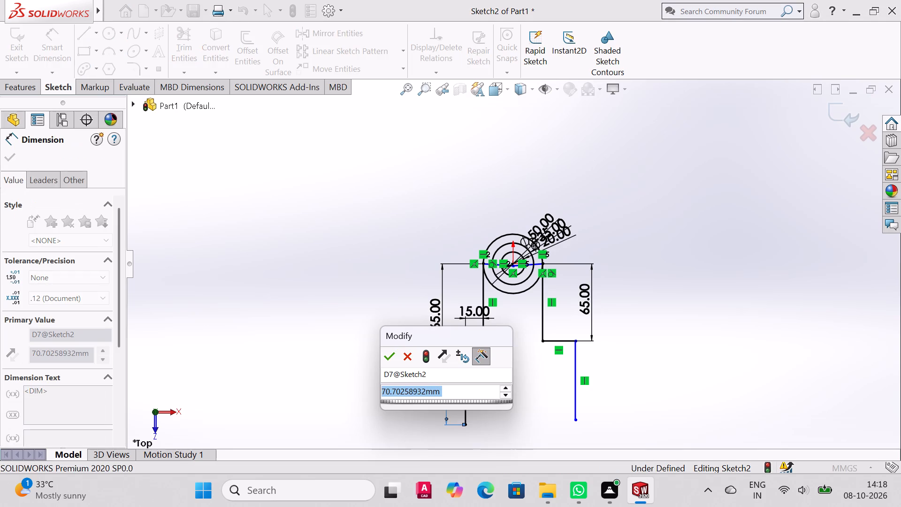
{"action": "type", "text": "32"}
{"action": "key", "text": "Return"}
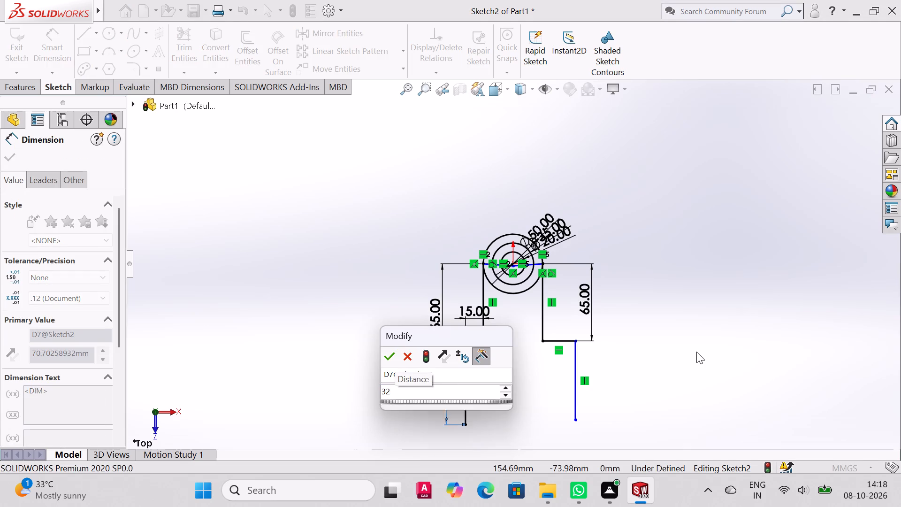
From the left leg's lower end, sketch connected lines about 9 mm inward, about 22 mm up, and horizontally inward again.
{"action": "scroll", "coordinate": [576, 367], "scroll_direction": "up", "scroll_amount": 2}
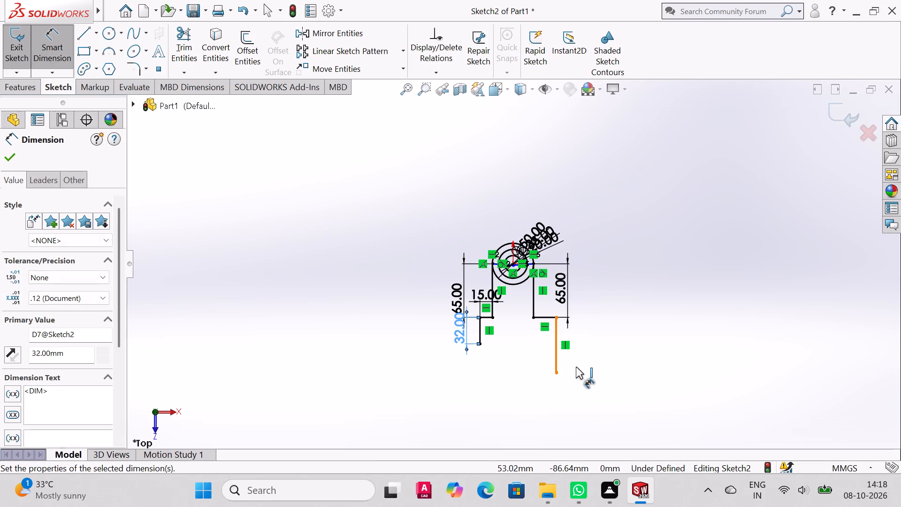
{"action": "scroll", "coordinate": [576, 367], "scroll_direction": "down", "scroll_amount": 3}
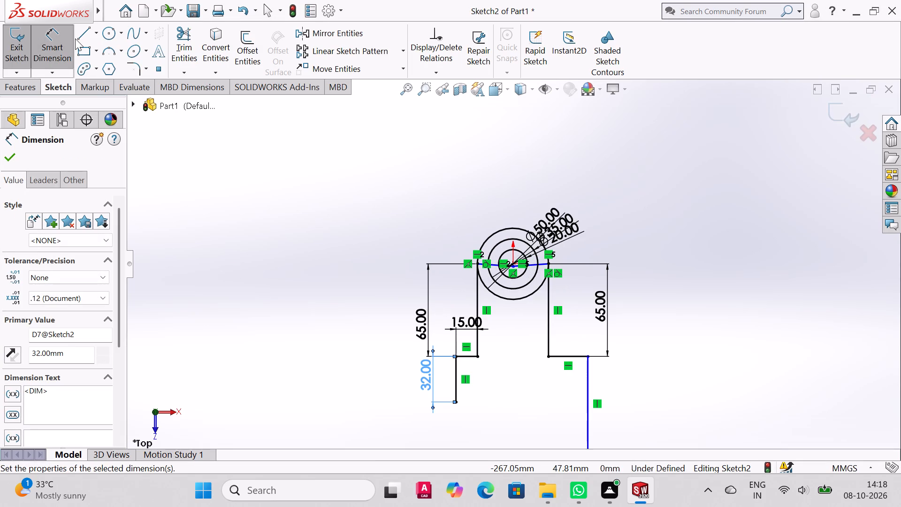
{"action": "left_click", "coordinate": [78, 38]}
{"action": "left_click", "coordinate": [456, 402]}
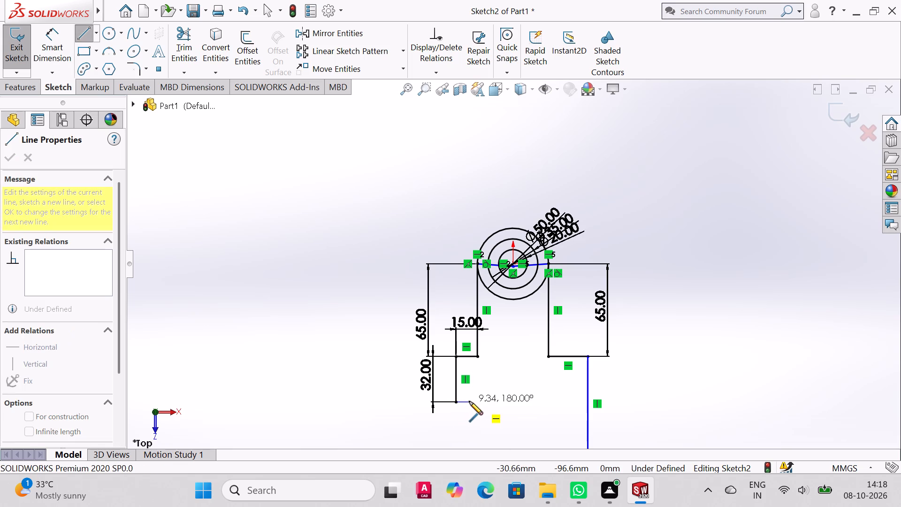
{"action": "left_click", "coordinate": [469, 401]}
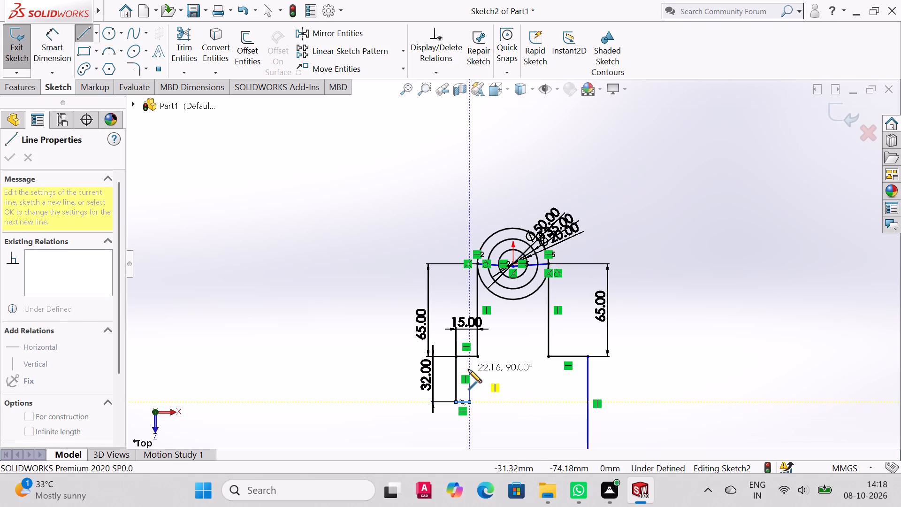
{"action": "left_click", "coordinate": [468, 369]}
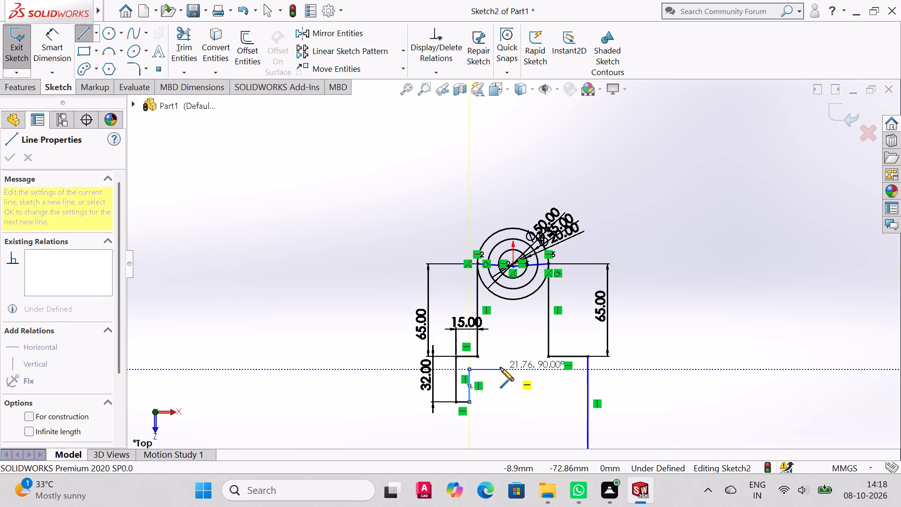
{"action": "left_click", "coordinate": [491, 369]}
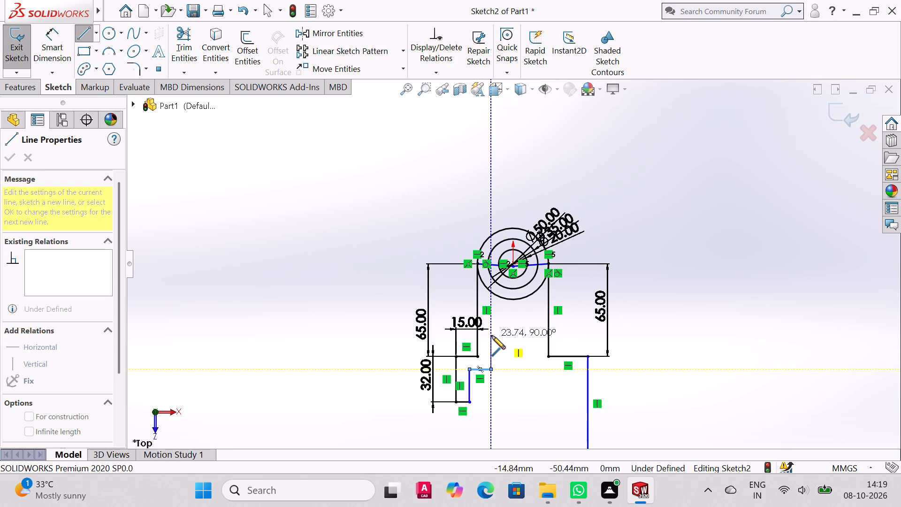
{"action": "key", "text": "Escape"}
Set the length of the left leg's outer vertical line to 42 mm.
{"action": "double_click", "coordinate": [429, 376]}
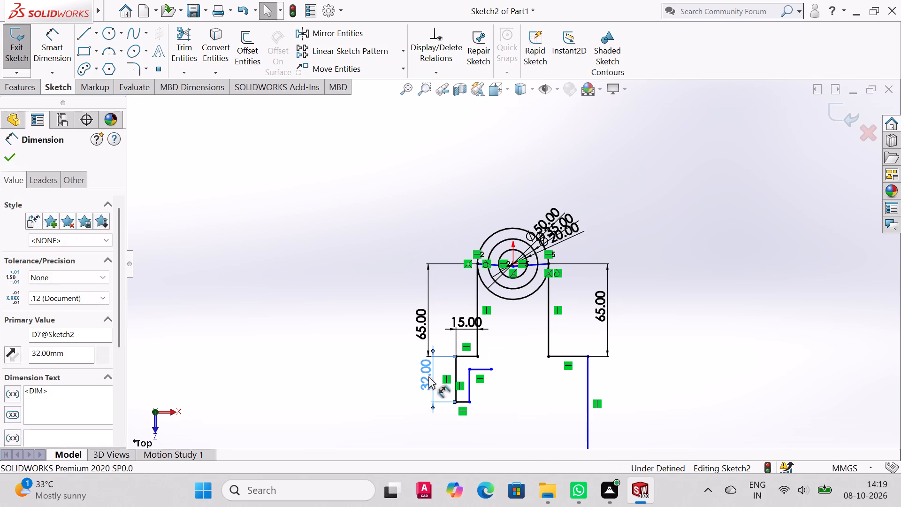
{"action": "type", "text": "42"}
{"action": "key", "text": "Return"}
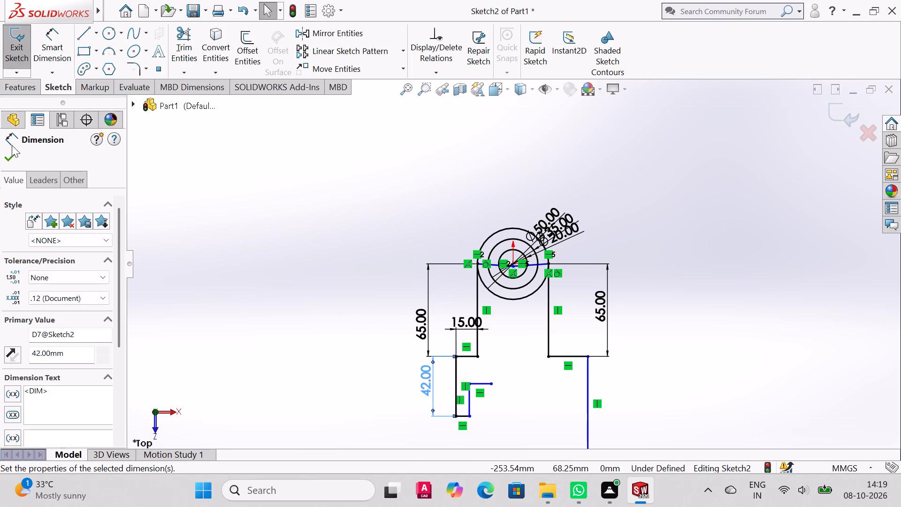
Continue the inner profile up about 37 mm, across about 28 mm, down in two segments, outward about 22 mm and down about 25 mm.
{"action": "left_click", "coordinate": [95, 31]}
{"action": "left_click", "coordinate": [87, 32]}
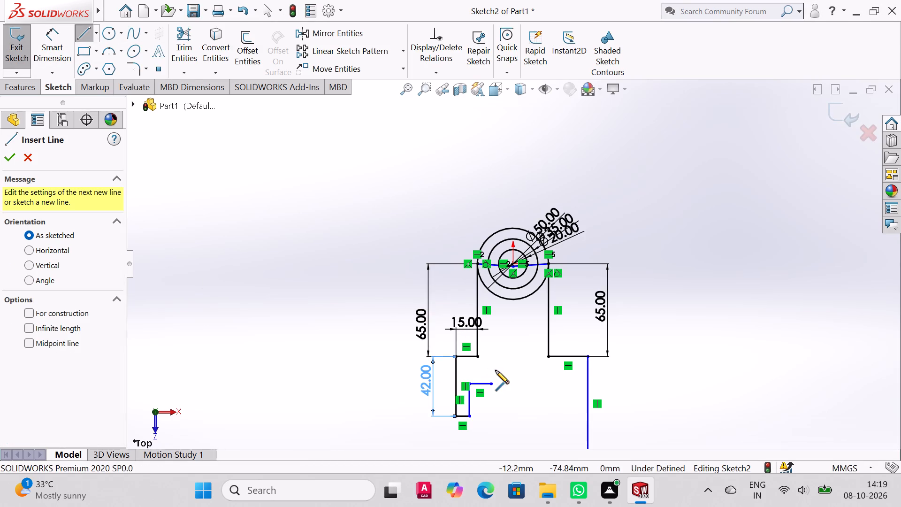
{"action": "left_click", "coordinate": [491, 383]}
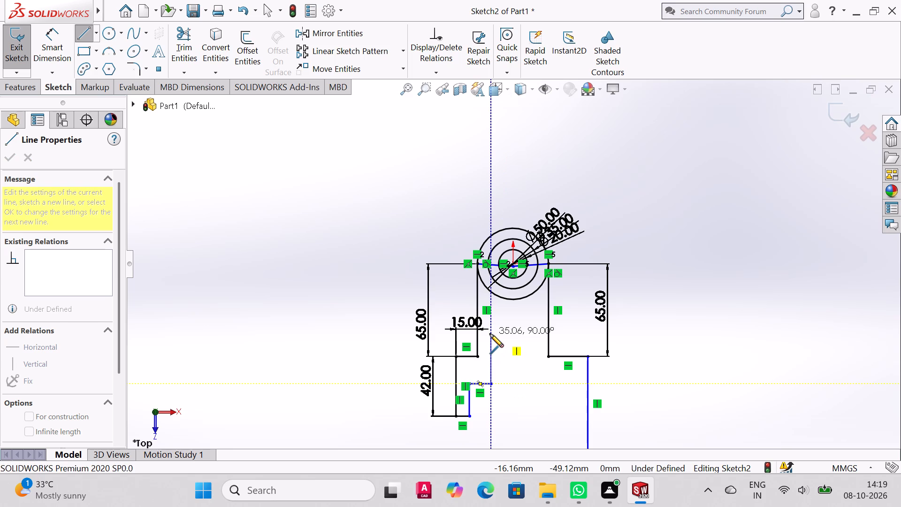
{"action": "left_click", "coordinate": [490, 331]}
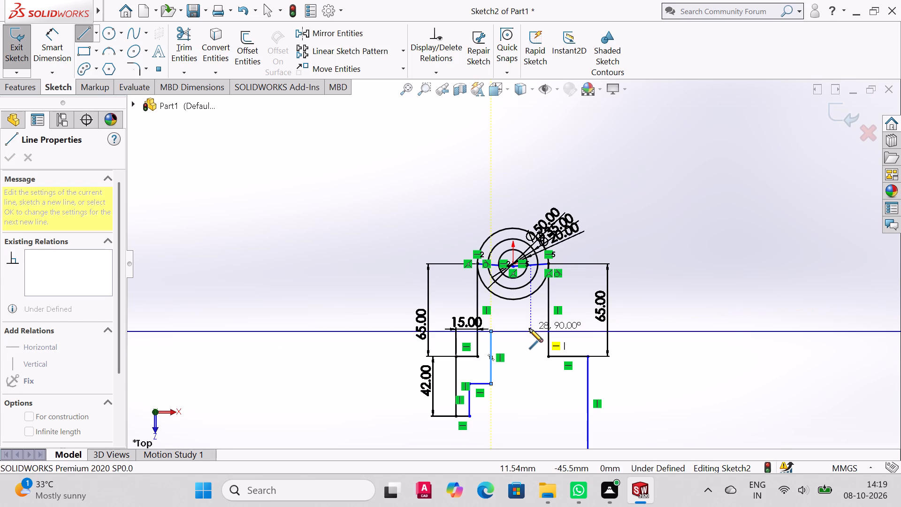
{"action": "left_click", "coordinate": [531, 329]}
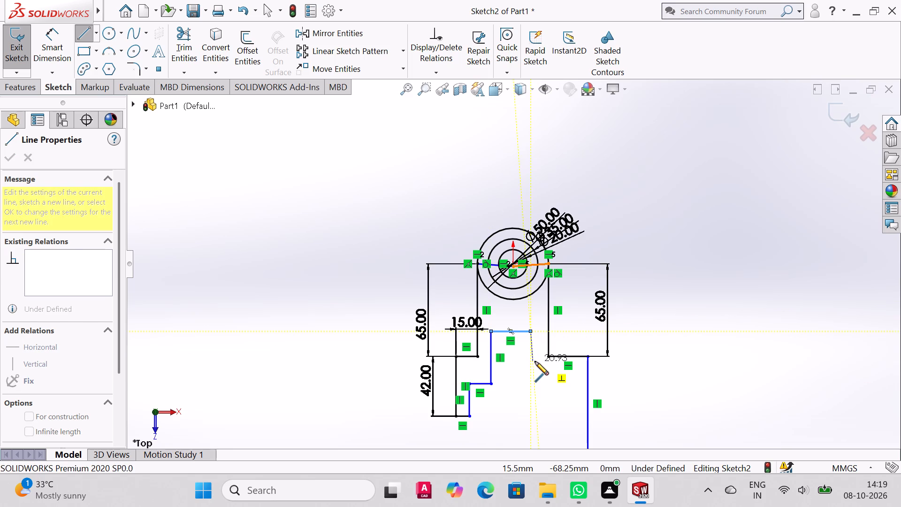
{"action": "left_click", "coordinate": [530, 355]}
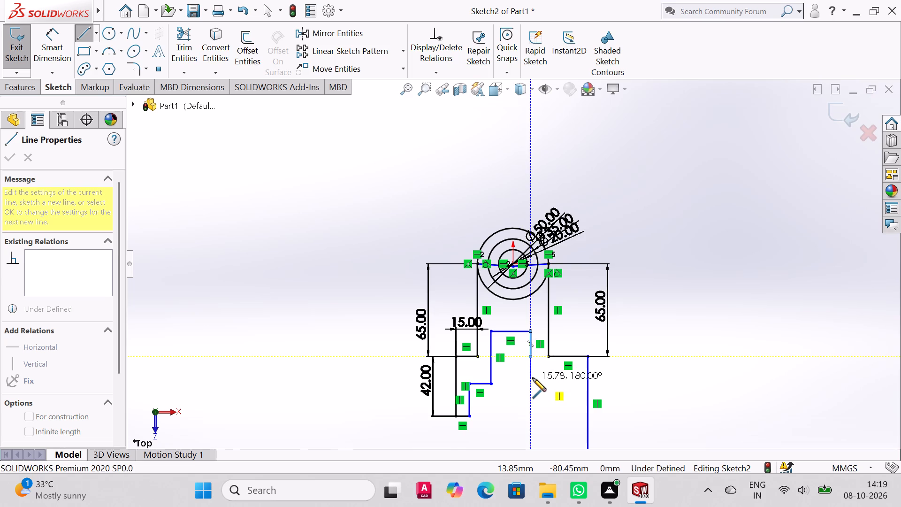
{"action": "left_click", "coordinate": [533, 378]}
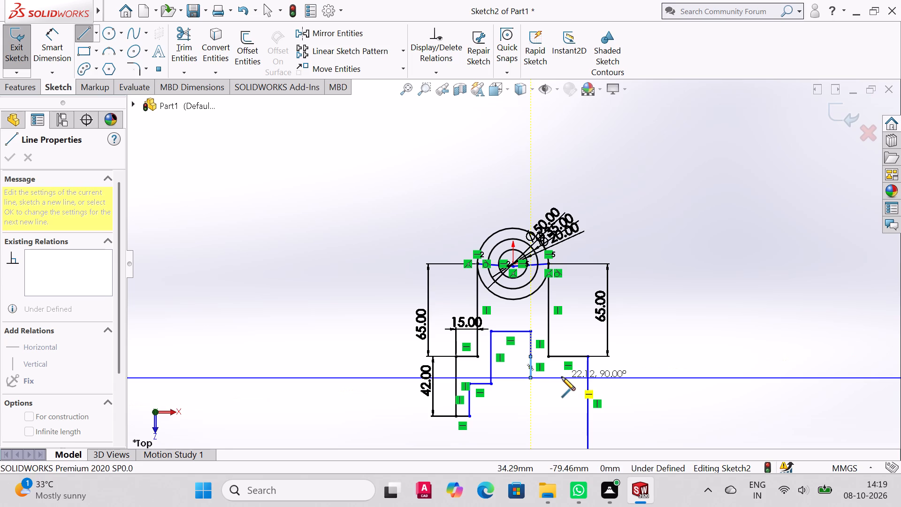
{"action": "left_click", "coordinate": [560, 377]}
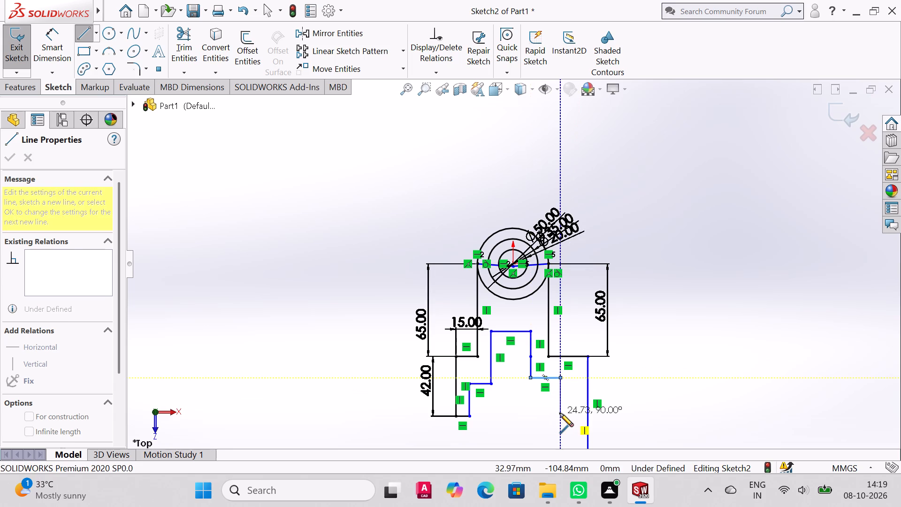
{"action": "left_click", "coordinate": [560, 413]}
{"action": "right_click", "coordinate": [560, 413]}
{"action": "left_click", "coordinate": [608, 329]}
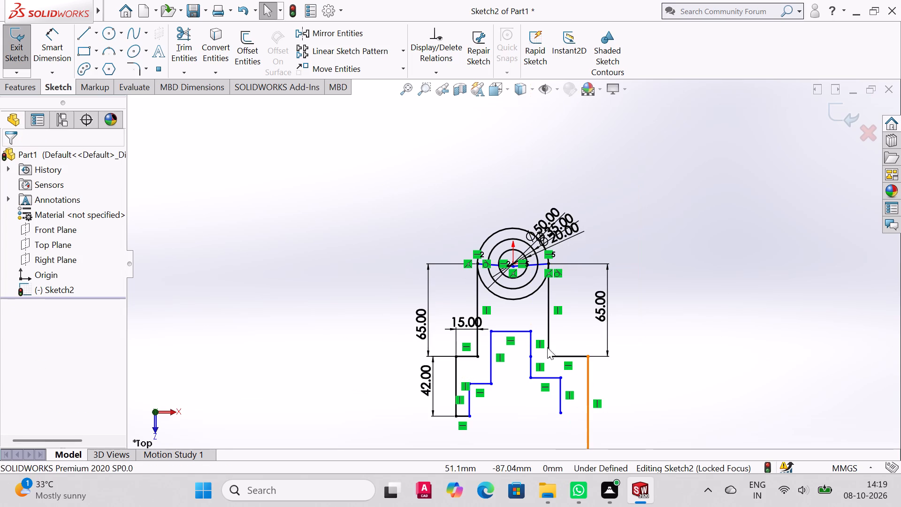
Dimension the right leg's outer vertical line with a length of 32 mm.
{"action": "left_click", "coordinate": [37, 42]}
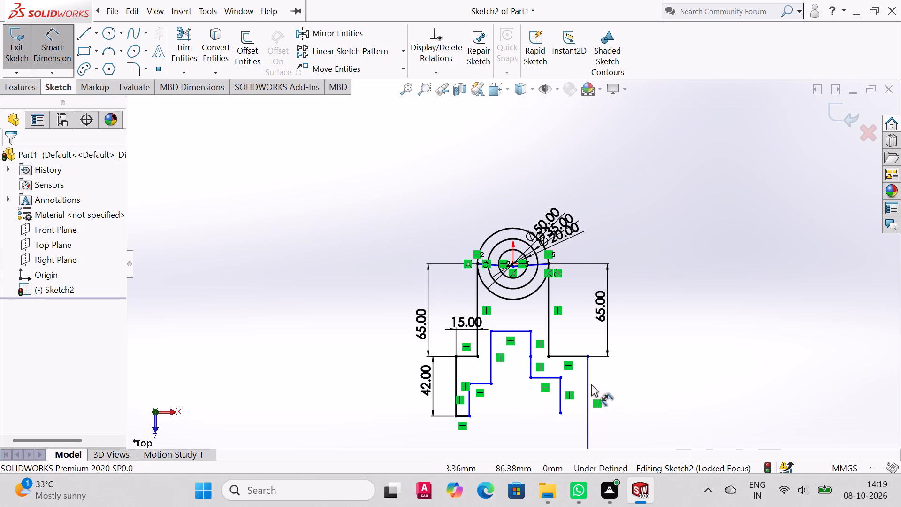
{"action": "left_click", "coordinate": [588, 383]}
{"action": "left_click", "coordinate": [655, 372]}
{"action": "type", "text": "32"}
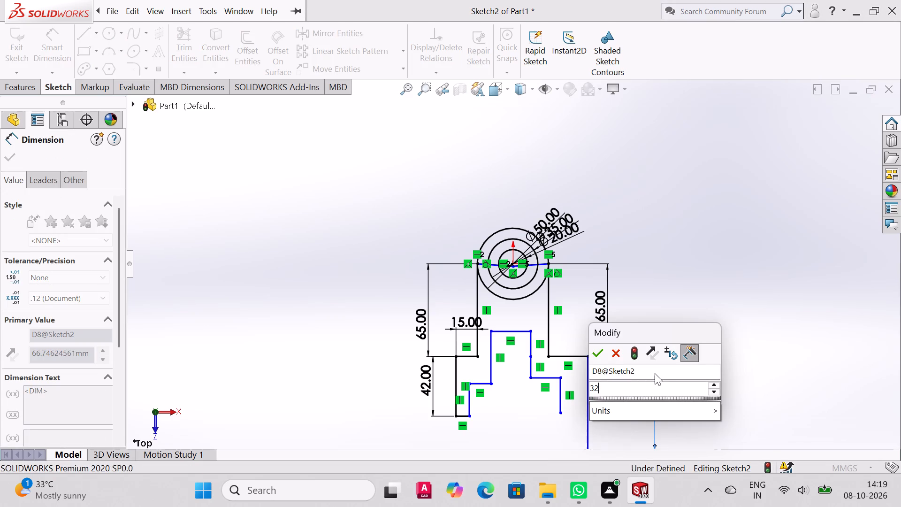
{"action": "key", "text": "Return"}
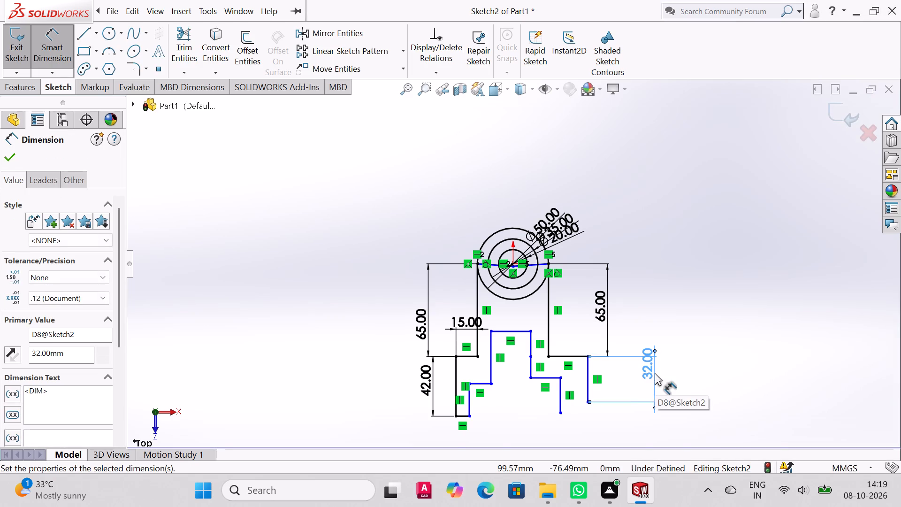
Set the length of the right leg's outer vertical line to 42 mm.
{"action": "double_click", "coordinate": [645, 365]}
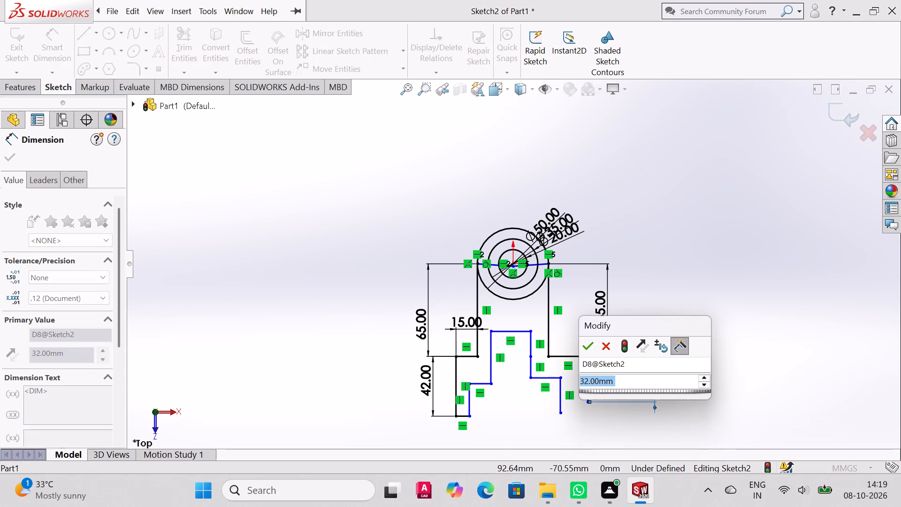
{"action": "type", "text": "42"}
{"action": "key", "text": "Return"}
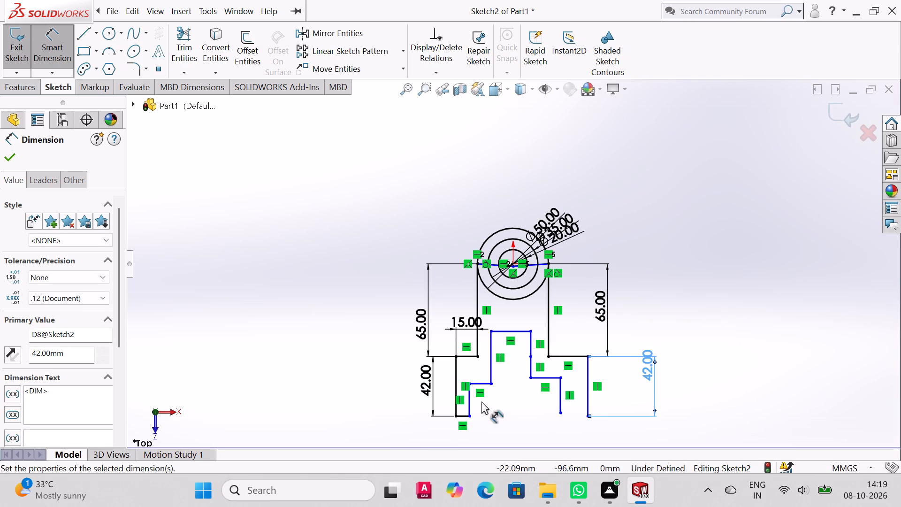
Dimension the right leg's inner vertical line with a length of 32 mm.
{"action": "left_click", "coordinate": [560, 398]}
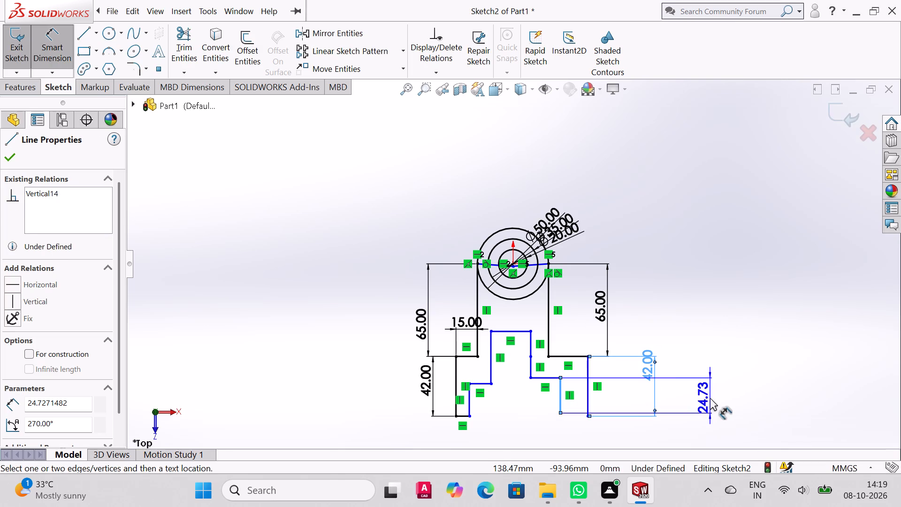
{"action": "left_click", "coordinate": [710, 398]}
{"action": "type", "text": "32"}
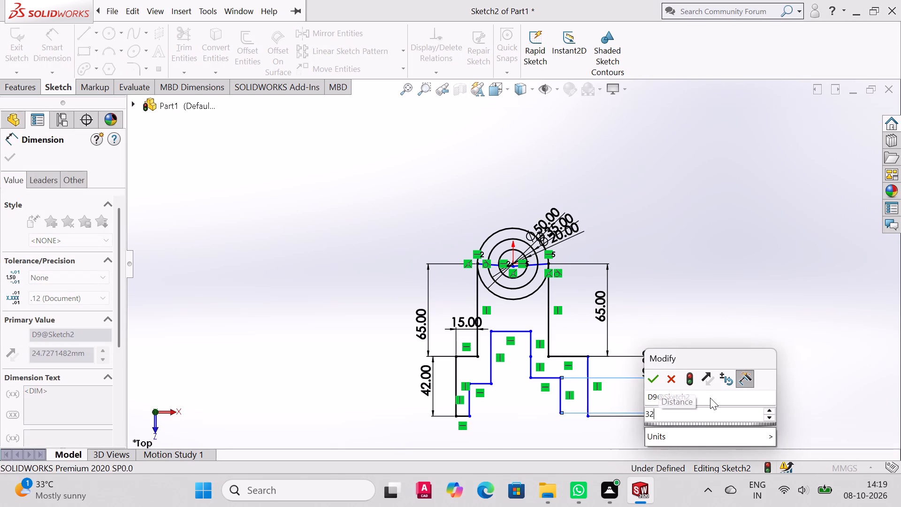
{"action": "key", "text": "Return"}
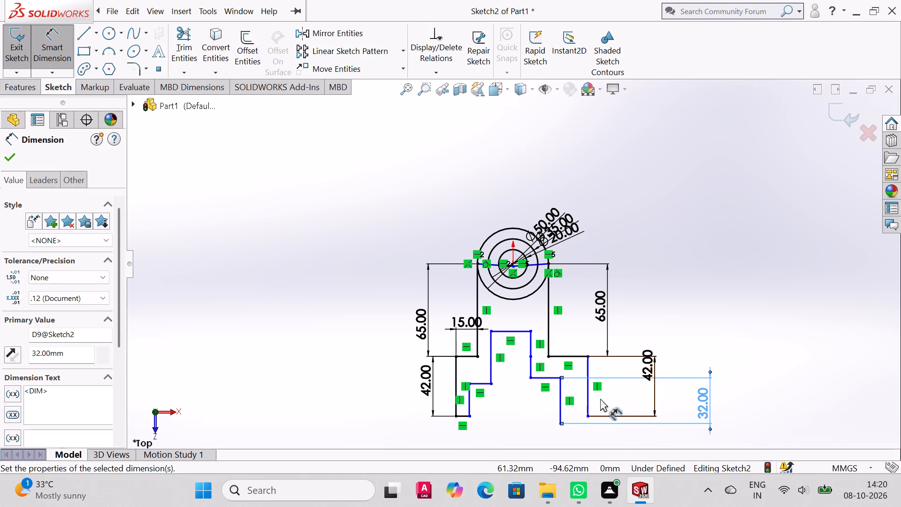
Set the length of the right leg's outer vertical line to 45 mm.
{"action": "left_click", "coordinate": [648, 371]}
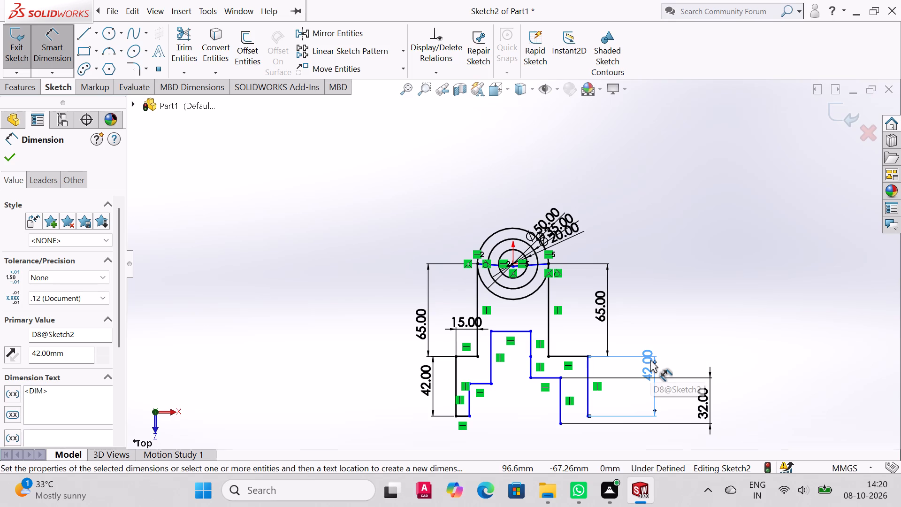
{"action": "double_click", "coordinate": [650, 360]}
{"action": "type", "text": "45"}
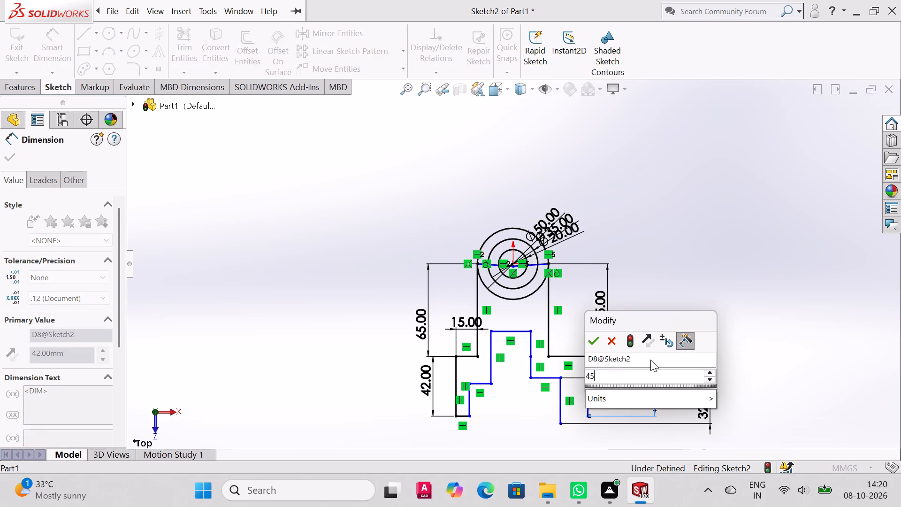
{"action": "key", "text": "Return"}
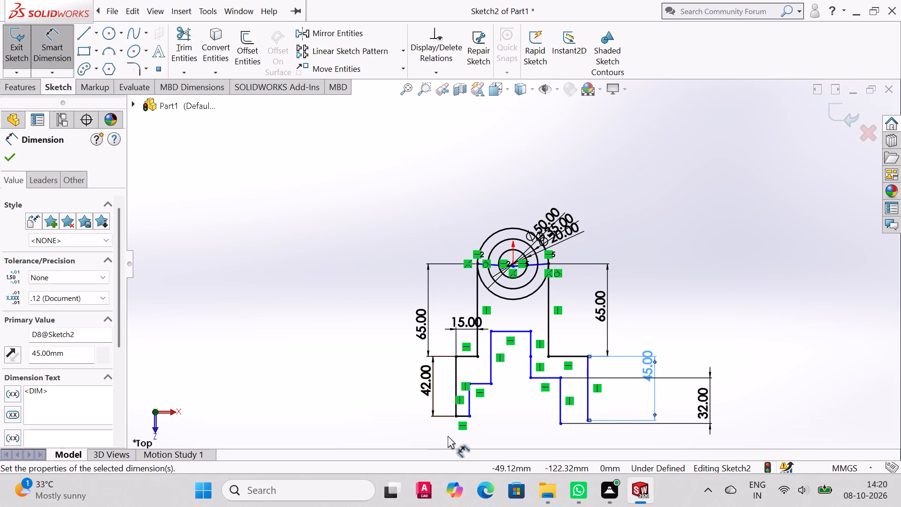
Dimension the left leg's inner vertical line with a length of 32 mm.
{"action": "left_click", "coordinate": [468, 400]}
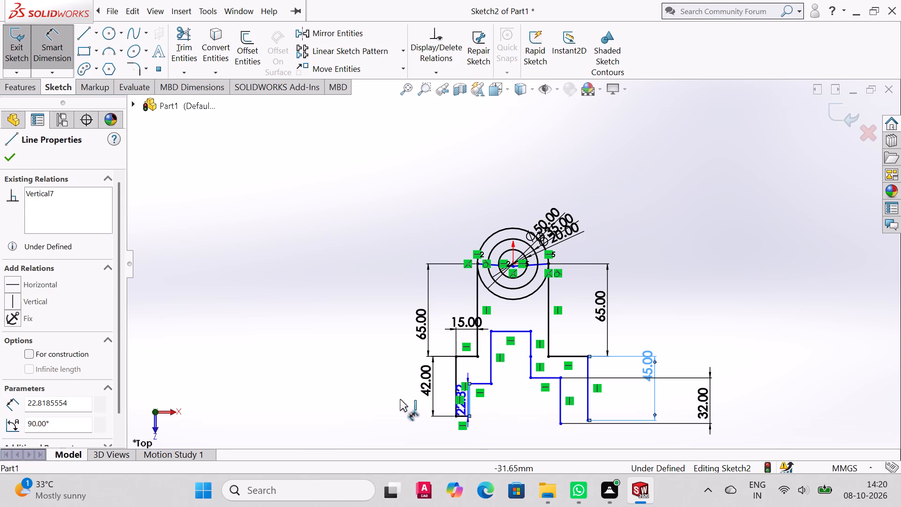
{"action": "left_click", "coordinate": [381, 401]}
{"action": "type", "text": "32"}
{"action": "key", "text": "Return"}
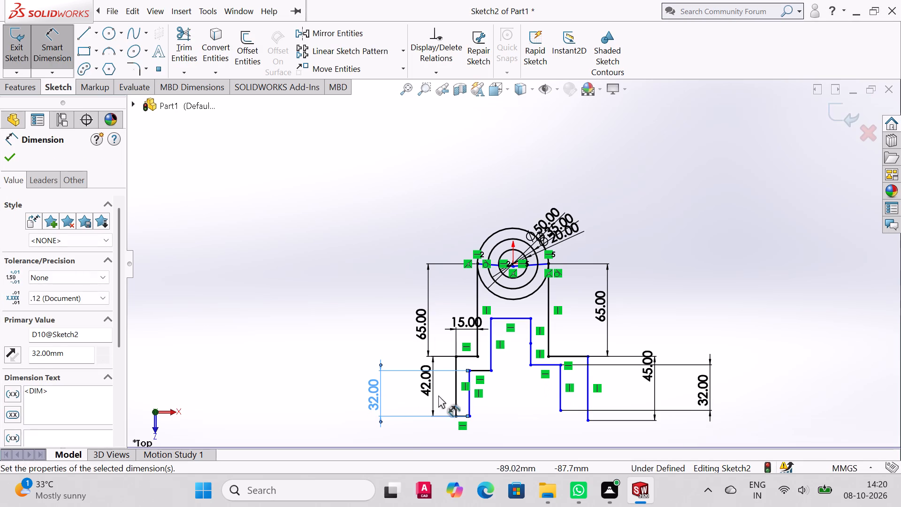
Dimension the upper-left vertical line of the inner stepped profile with a length of 40 mm.
{"action": "left_click", "coordinate": [492, 341]}
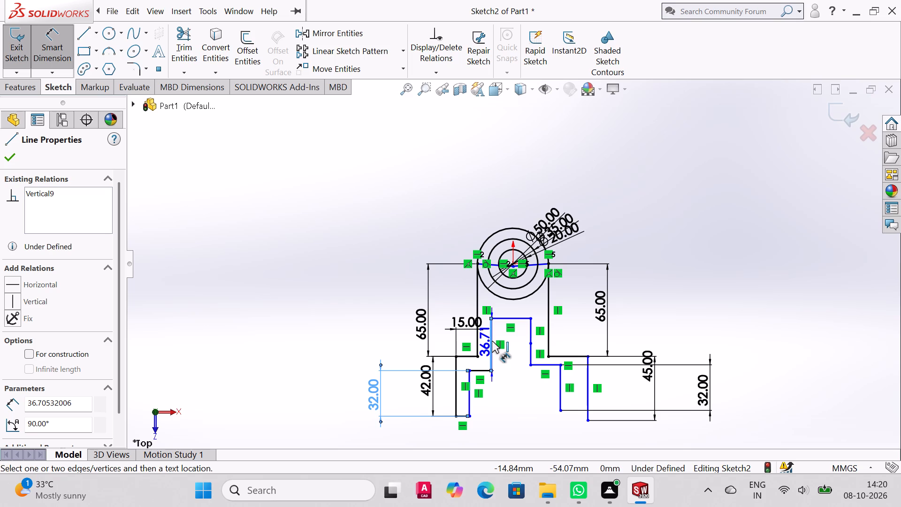
{"action": "type", "text": "40"}
{"action": "double_click", "coordinate": [488, 346]}
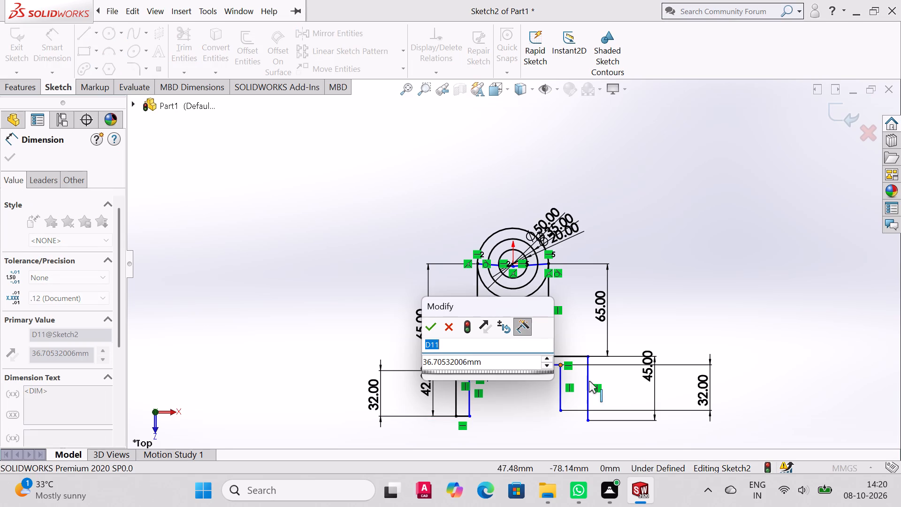
{"action": "left_click_drag", "start_coordinate": [500, 363], "coordinate": [237, 384]}
{"action": "type", "text": "40"}
{"action": "key", "text": "Return"}
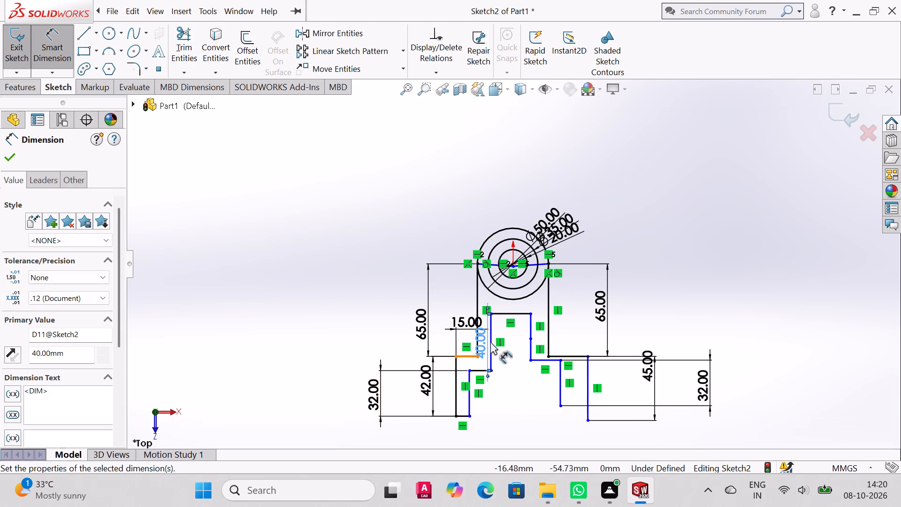
Dimension the top horizontal line of the inner stepped profile with a length of 30 mm.
{"action": "left_click", "coordinate": [512, 313]}
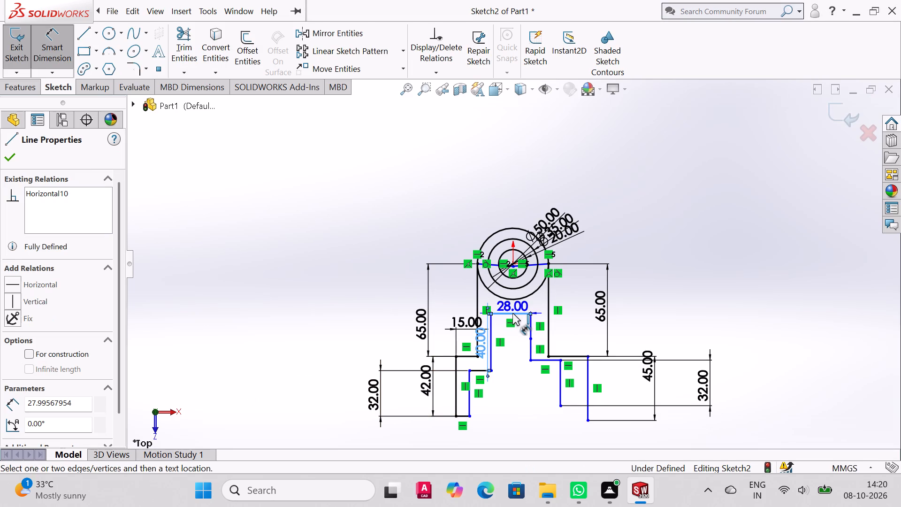
{"action": "left_click", "coordinate": [512, 312]}
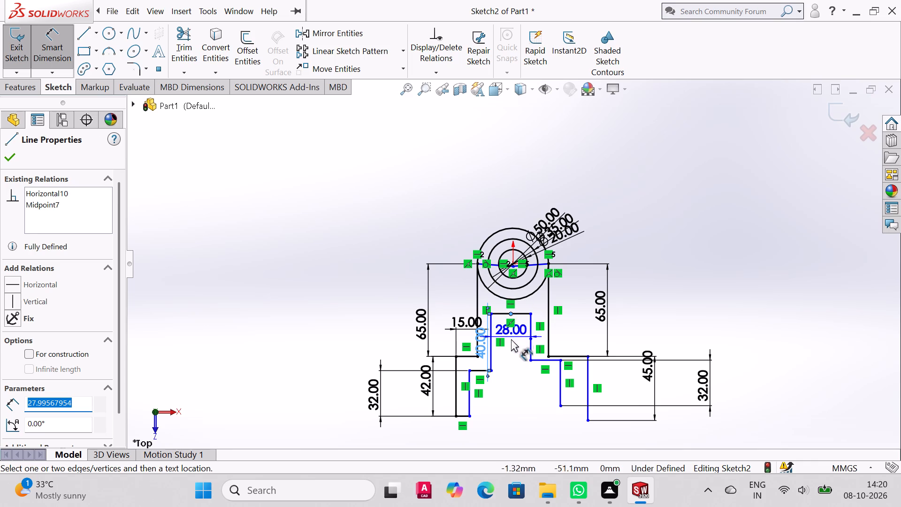
{"action": "left_click", "coordinate": [511, 339]}
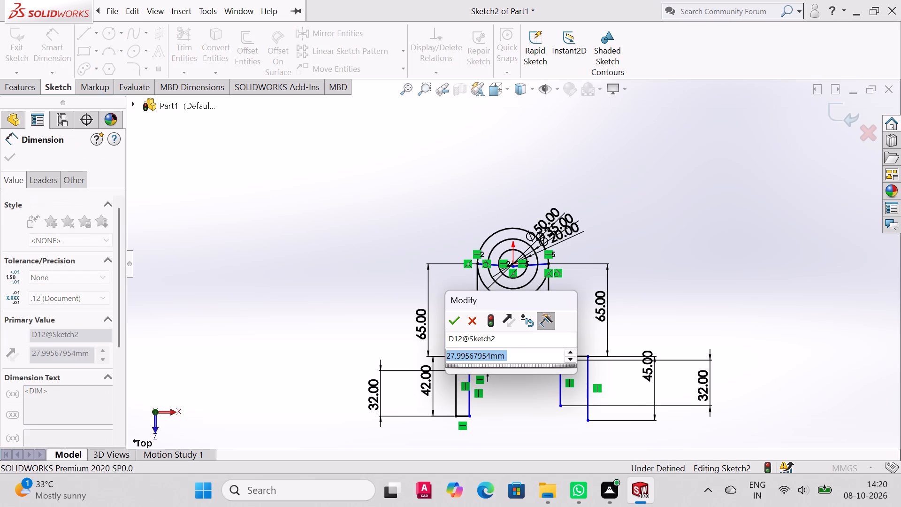
{"action": "type", "text": "30"}
{"action": "key", "text": "Return"}
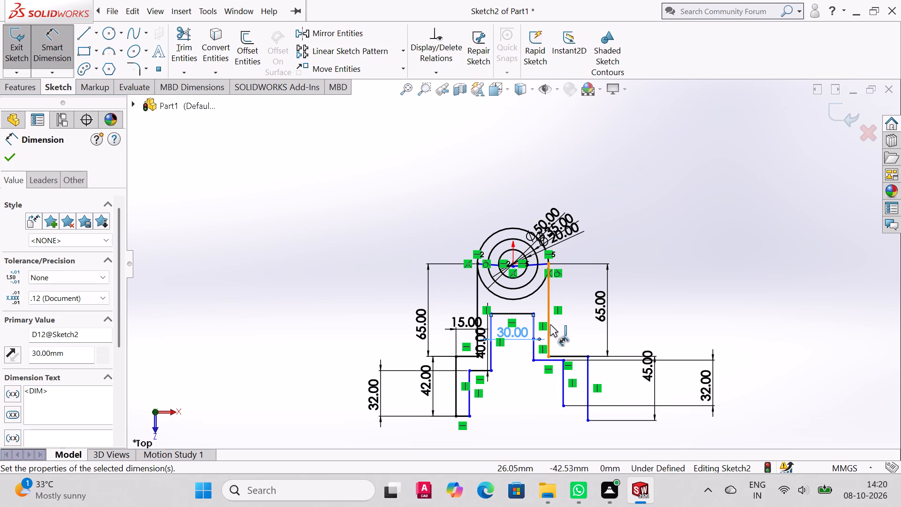
Dimension the horizontal shoulder line of the right outer stepped profile with a length of 15 mm.
{"action": "left_click", "coordinate": [570, 355]}
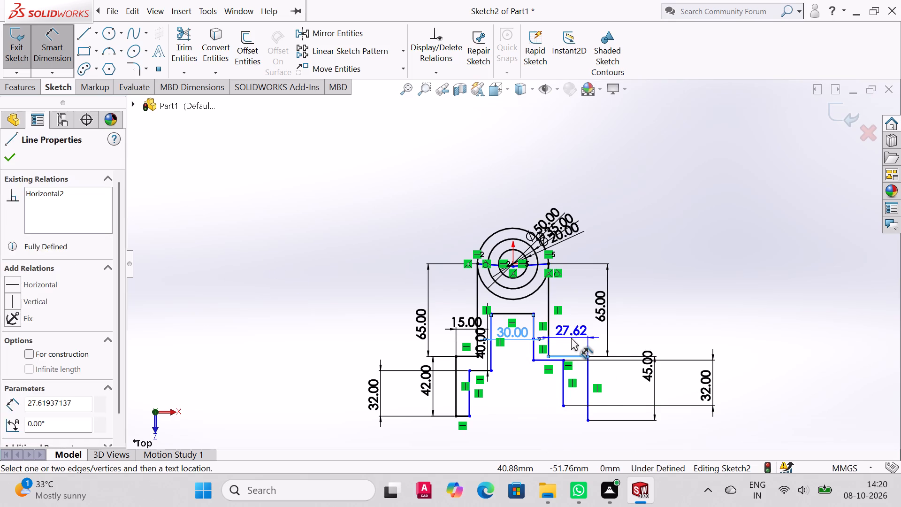
{"action": "left_click", "coordinate": [571, 338]}
{"action": "type", "text": "15"}
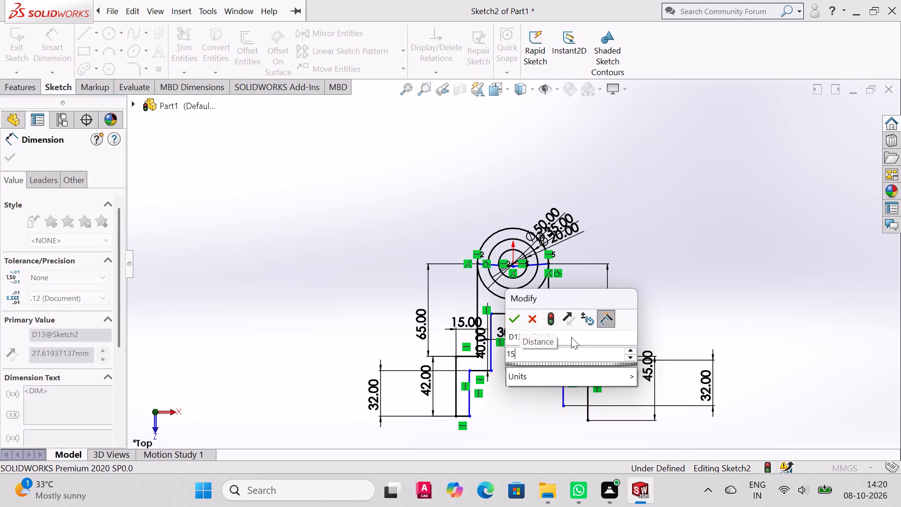
{"action": "key", "text": "Return"}
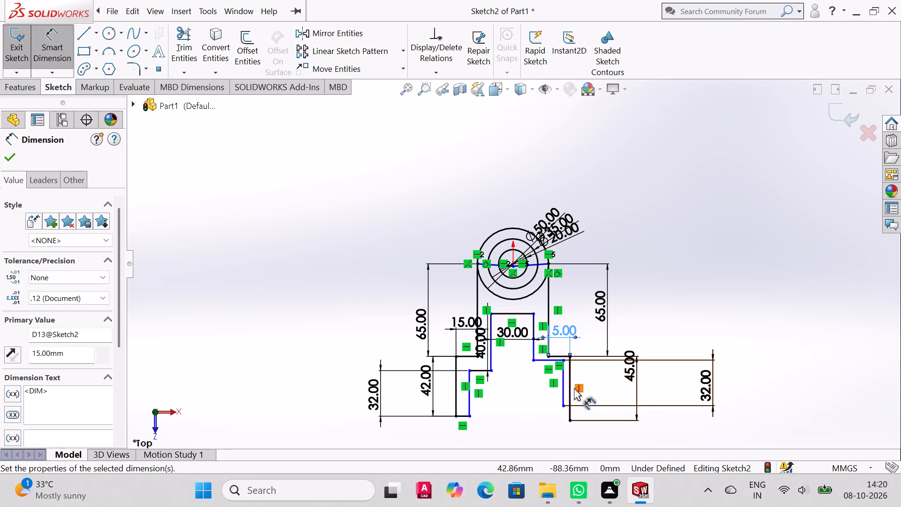
Dimension the gap between the left outer and inner upper vertical lines as 10 mm, placing the dimension outside the profile.
{"action": "scroll", "coordinate": [565, 382], "scroll_direction": "up", "scroll_amount": 3}
{"action": "scroll", "coordinate": [565, 382], "scroll_direction": "down", "scroll_amount": 6}
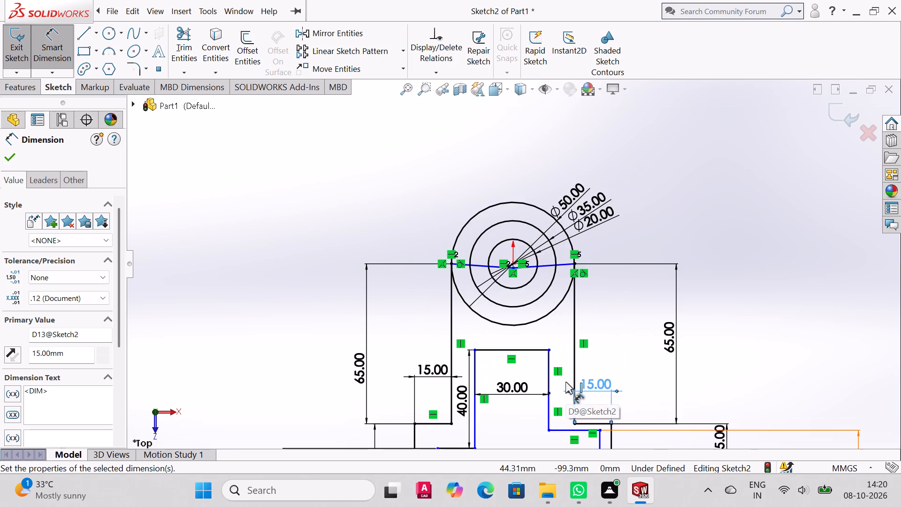
{"action": "scroll", "coordinate": [594, 368], "scroll_direction": "up", "scroll_amount": 1}
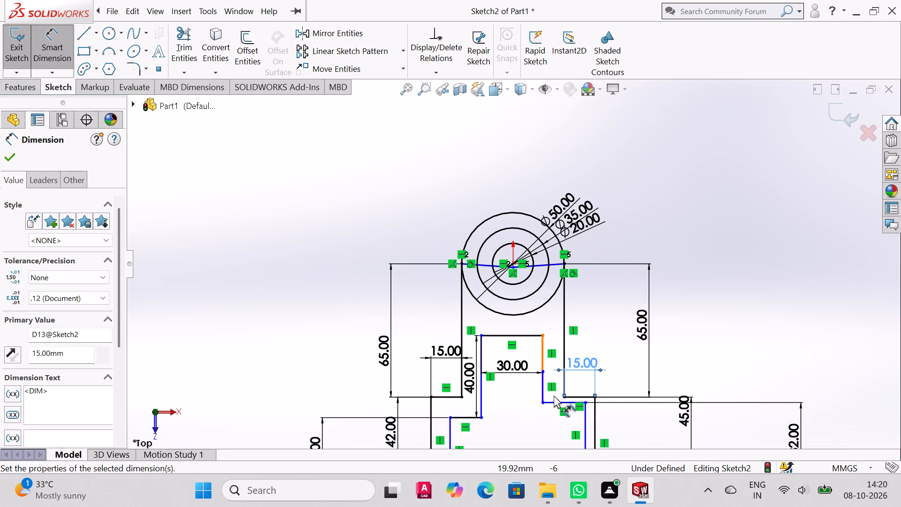
{"action": "scroll", "coordinate": [525, 391], "scroll_direction": "up", "scroll_amount": 2}
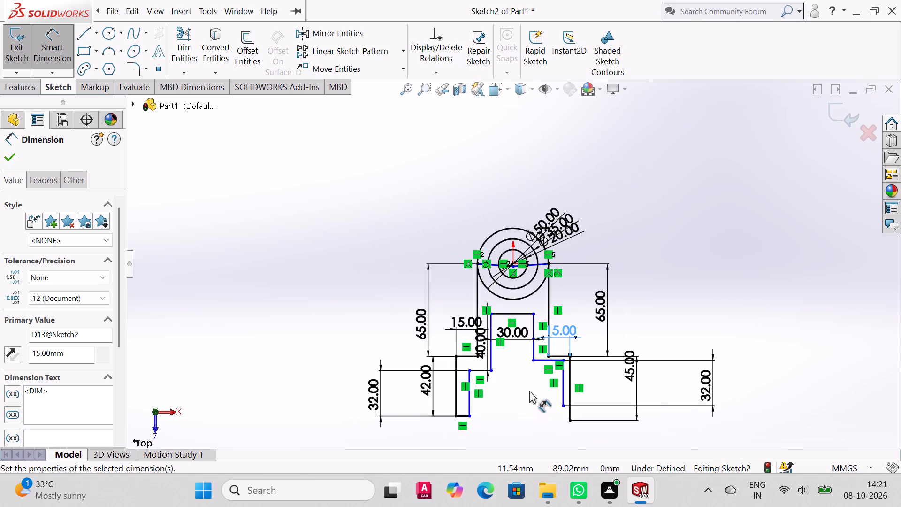
{"action": "scroll", "coordinate": [529, 391], "scroll_direction": "up", "scroll_amount": 3}
{"action": "scroll", "coordinate": [553, 322], "scroll_direction": "up", "scroll_amount": 3}
{"action": "scroll", "coordinate": [556, 323], "scroll_direction": "down", "scroll_amount": 11}
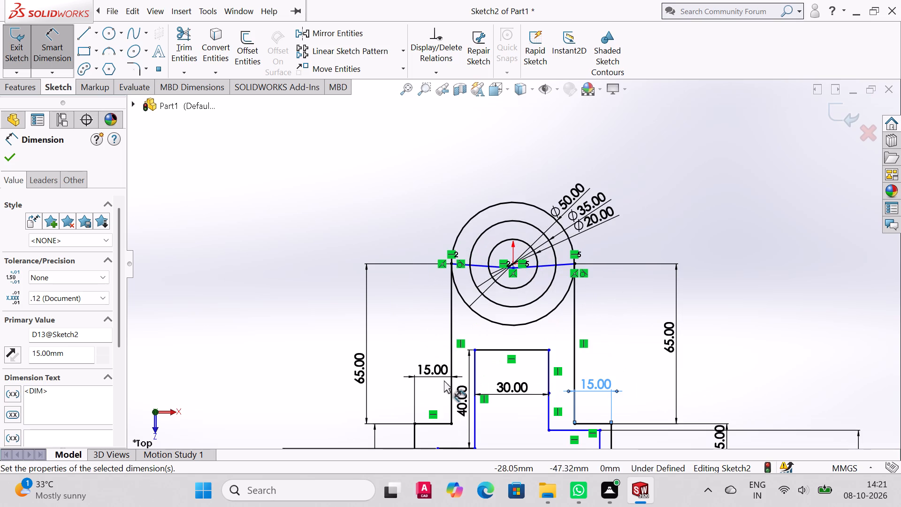
{"action": "left_click", "coordinate": [452, 361]}
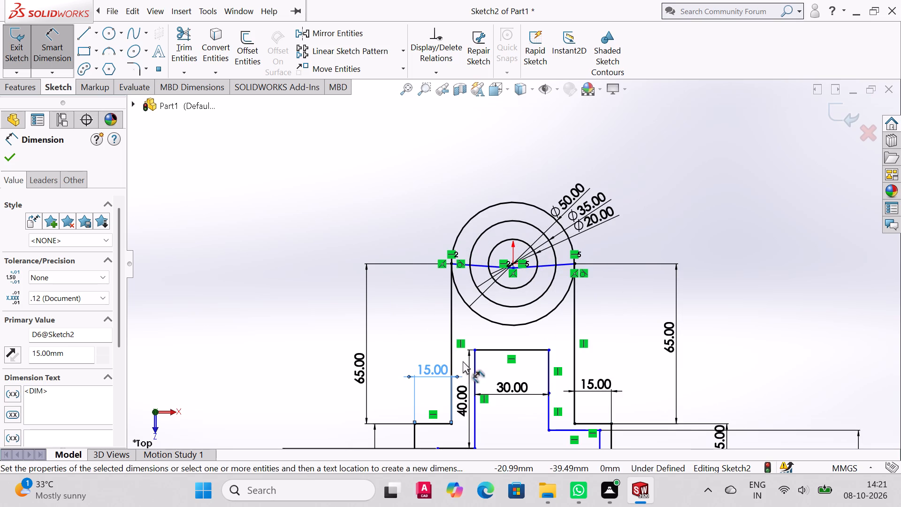
{"action": "left_click", "coordinate": [474, 363]}
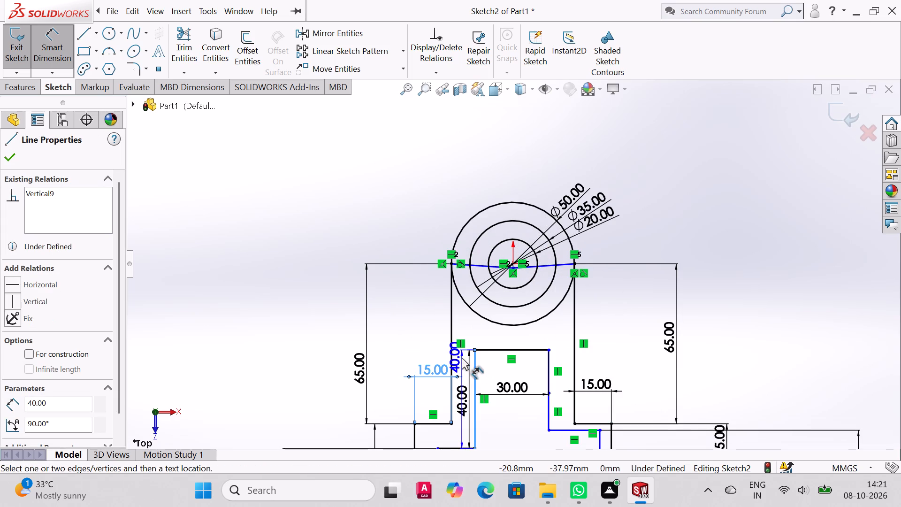
{"action": "left_click", "coordinate": [450, 360]}
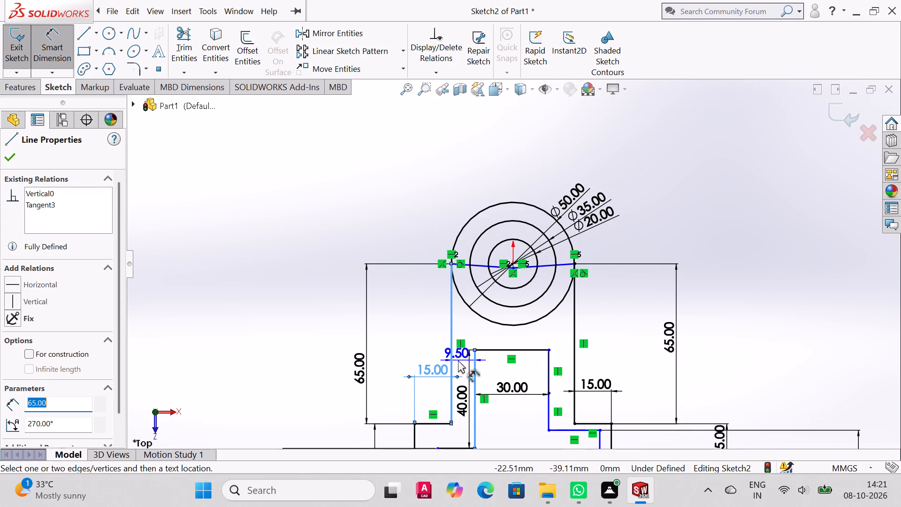
{"action": "left_click", "coordinate": [458, 364]}
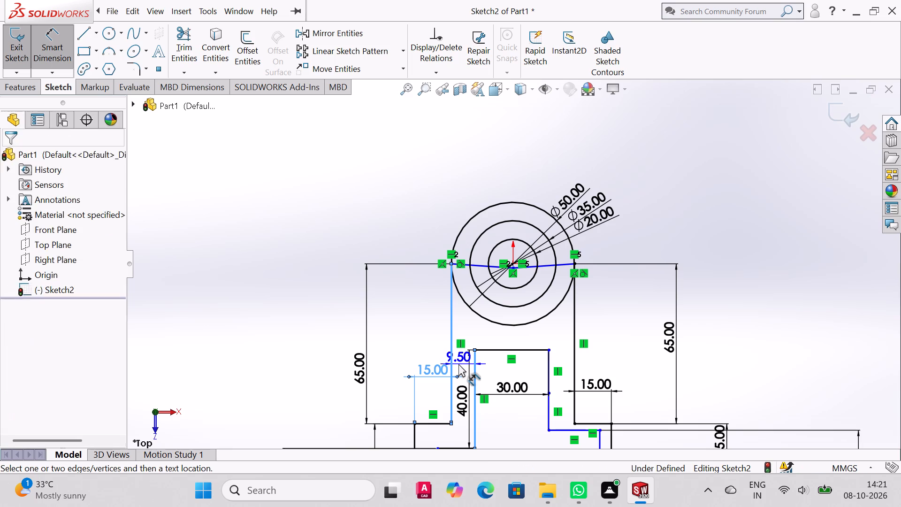
{"action": "type", "text": "10"}
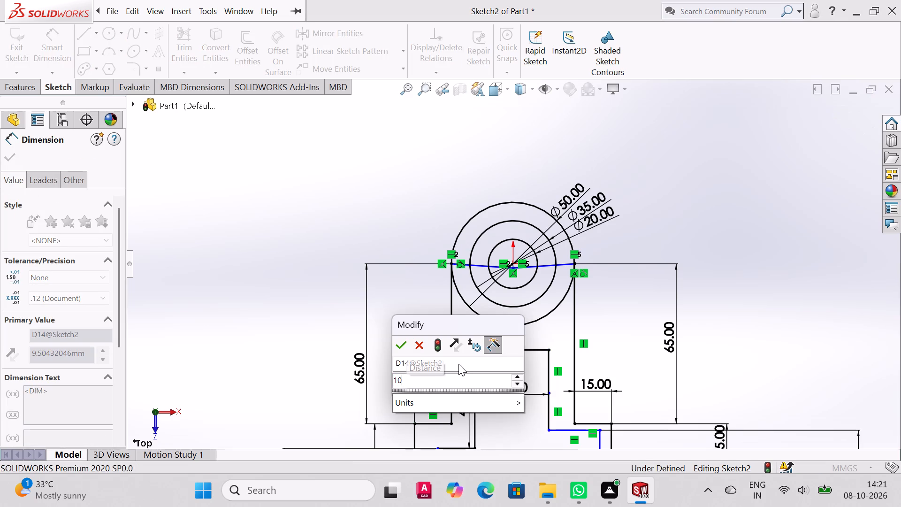
{"action": "key", "text": "Return"}
{"action": "scroll", "coordinate": [458, 364], "scroll_direction": "down", "scroll_amount": 1}
{"action": "scroll", "coordinate": [514, 361], "scroll_direction": "up", "scroll_amount": 3}
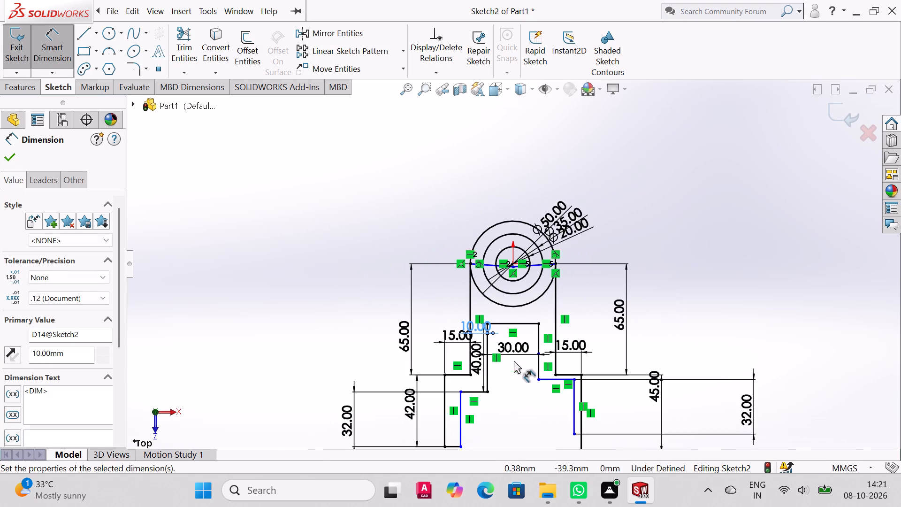
{"action": "left_click_drag", "start_coordinate": [475, 327], "coordinate": [442, 307]}
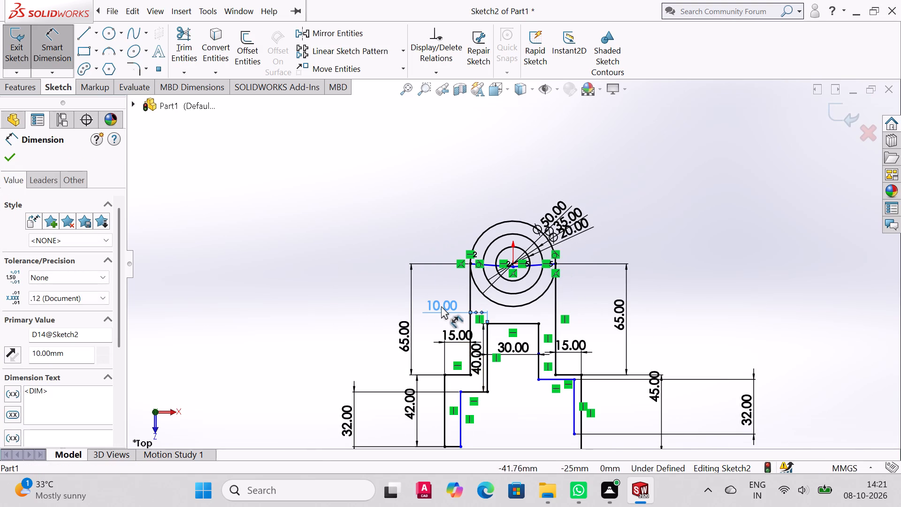
{"action": "left_click", "coordinate": [3, 155]}
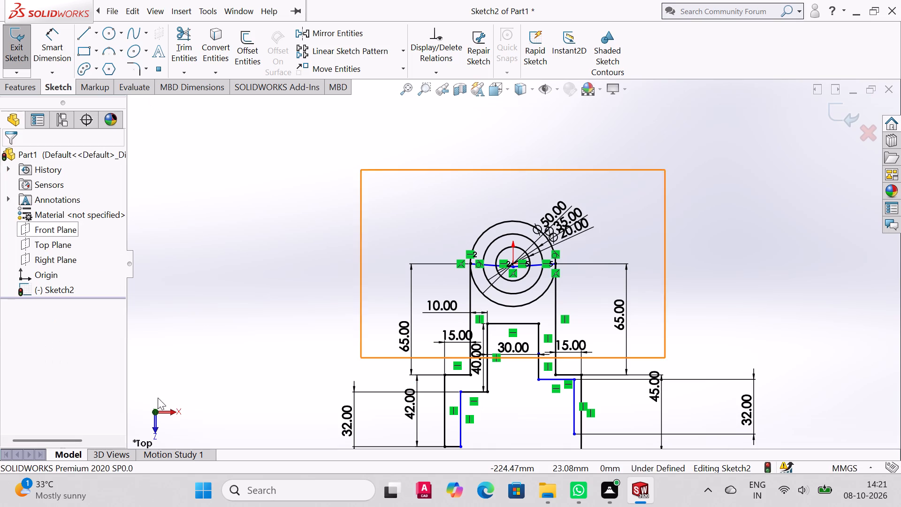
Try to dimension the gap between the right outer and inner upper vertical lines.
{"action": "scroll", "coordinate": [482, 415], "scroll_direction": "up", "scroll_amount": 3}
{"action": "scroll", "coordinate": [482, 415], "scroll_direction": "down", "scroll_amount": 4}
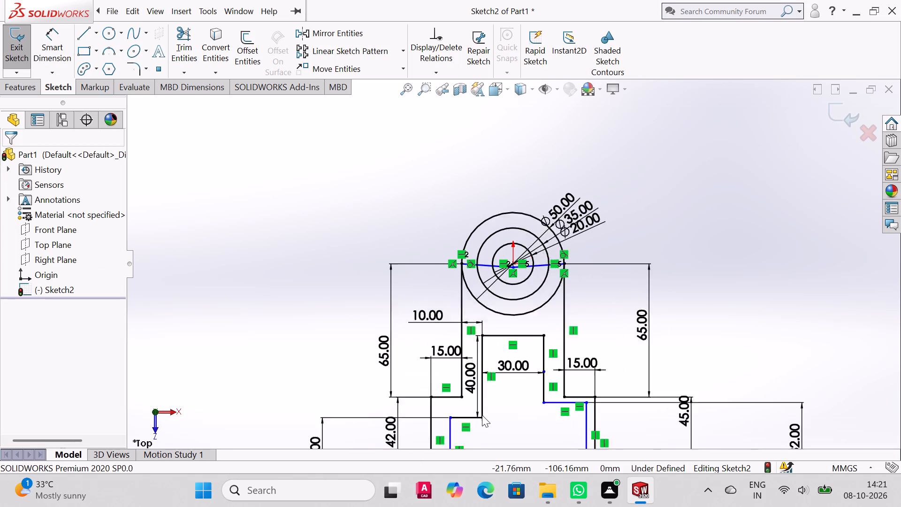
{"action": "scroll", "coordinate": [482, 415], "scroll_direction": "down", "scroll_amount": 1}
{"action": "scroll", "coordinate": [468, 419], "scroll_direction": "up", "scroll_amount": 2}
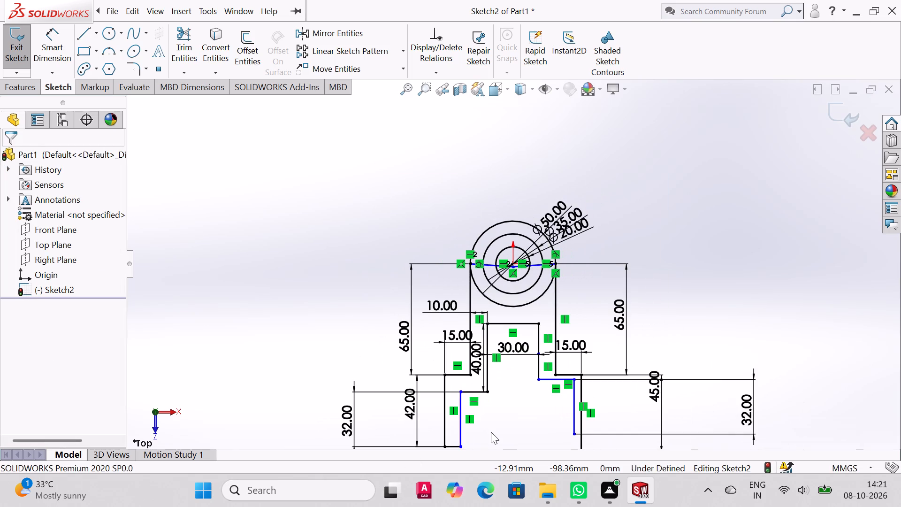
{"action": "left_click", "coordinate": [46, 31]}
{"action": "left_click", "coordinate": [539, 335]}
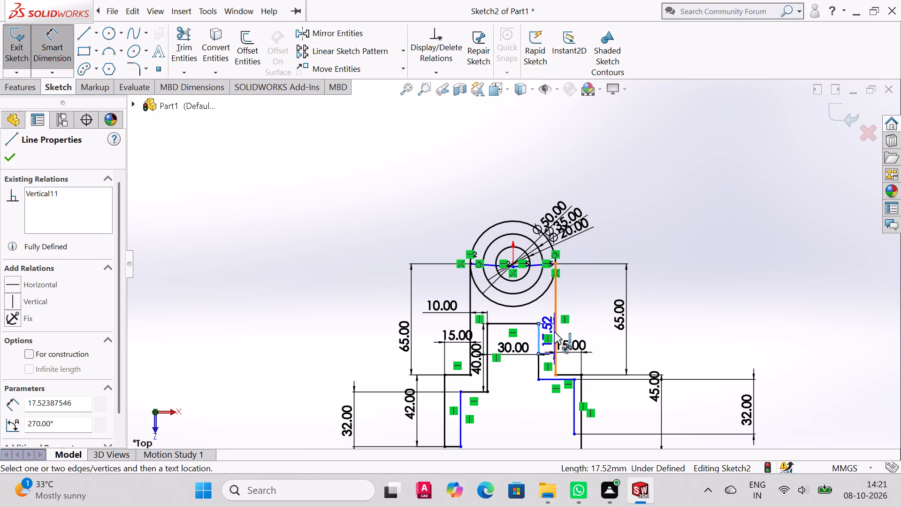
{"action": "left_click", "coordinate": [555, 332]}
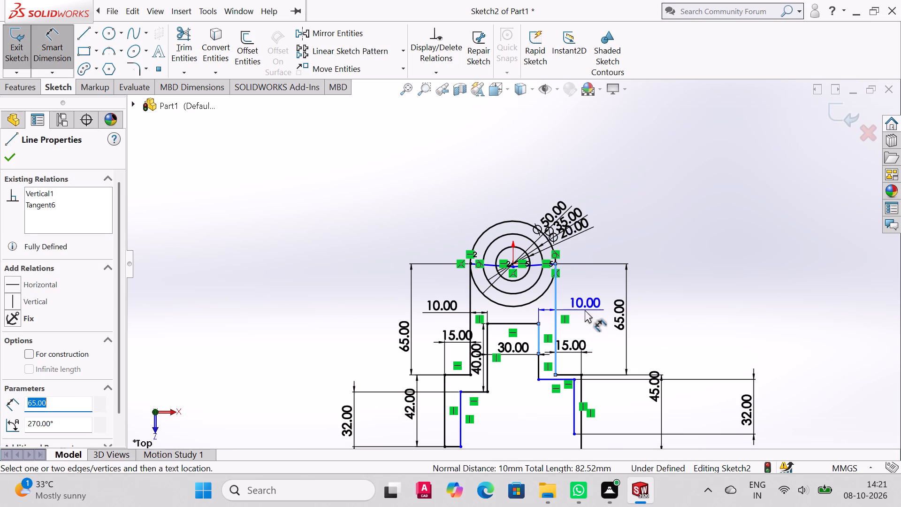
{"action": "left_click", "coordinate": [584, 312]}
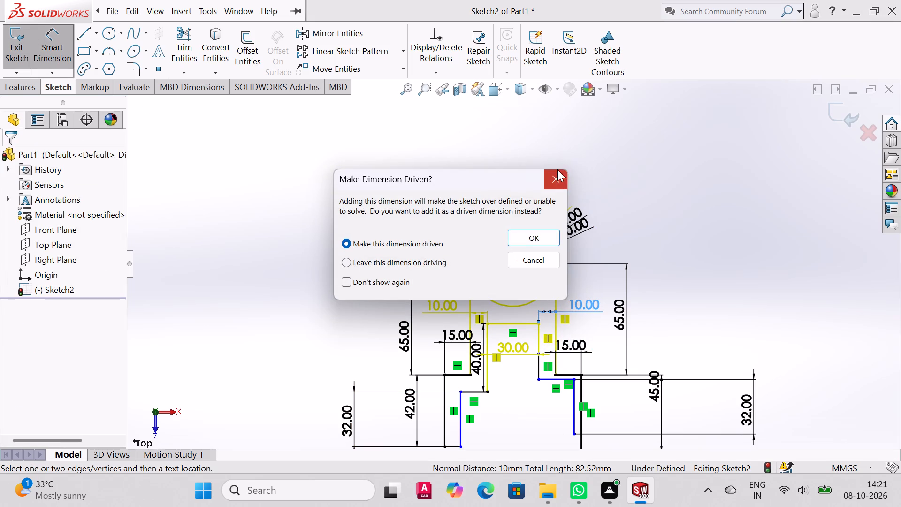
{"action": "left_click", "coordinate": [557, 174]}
Set the length of the right leg's outer vertical line to 42 mm.
{"action": "scroll", "coordinate": [578, 368], "scroll_direction": "up", "scroll_amount": 3}
{"action": "scroll", "coordinate": [579, 368], "scroll_direction": "down", "scroll_amount": 3}
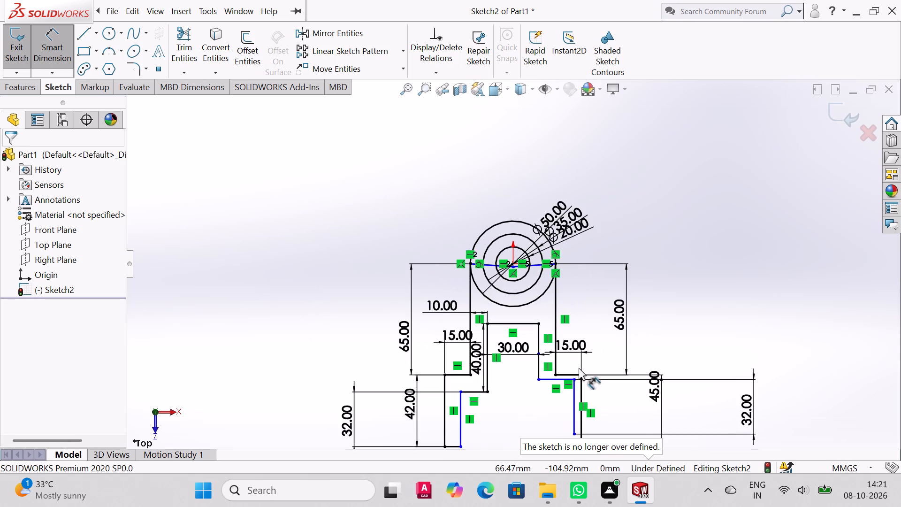
{"action": "scroll", "coordinate": [542, 315], "scroll_direction": "down", "scroll_amount": 3}
{"action": "scroll", "coordinate": [544, 320], "scroll_direction": "up", "scroll_amount": 3}
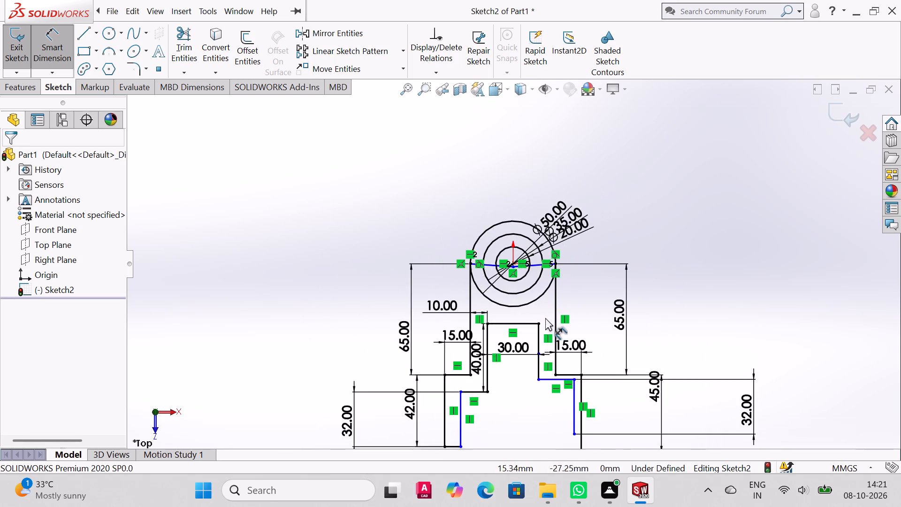
{"action": "scroll", "coordinate": [545, 318], "scroll_direction": "up", "scroll_amount": 3}
{"action": "left_click", "coordinate": [409, 87]}
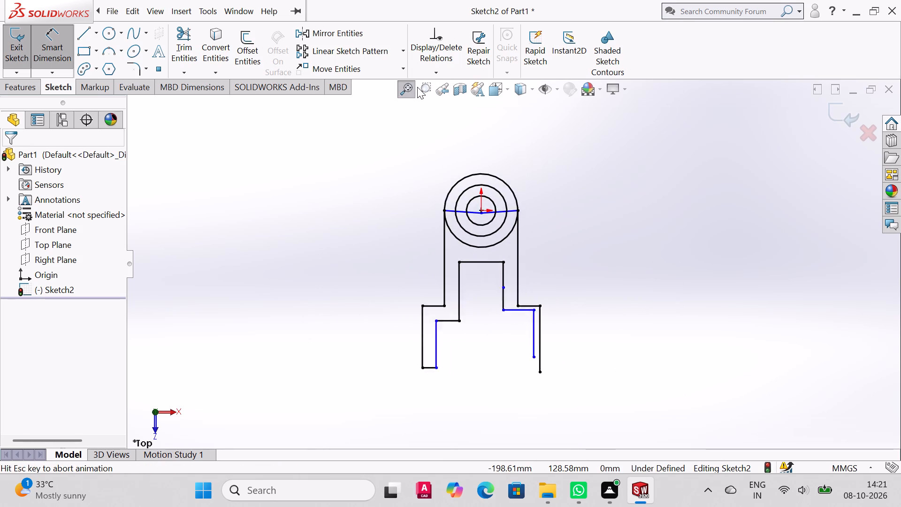
{"action": "left_click", "coordinate": [420, 87]}
{"action": "left_click_drag", "start_coordinate": [462, 199], "coordinate": [591, 353]}
{"action": "left_click_drag", "start_coordinate": [610, 387], "coordinate": [641, 451]}
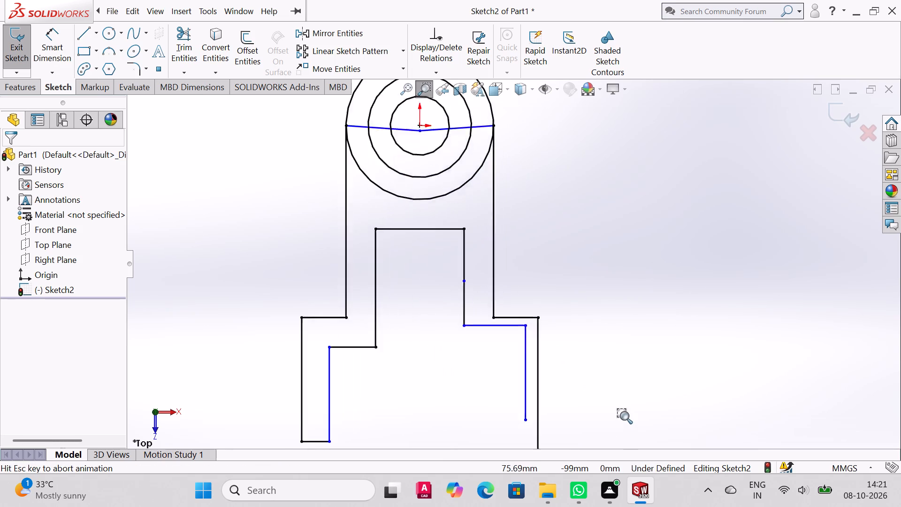
{"action": "scroll", "coordinate": [496, 320], "scroll_direction": "up", "scroll_amount": 11}
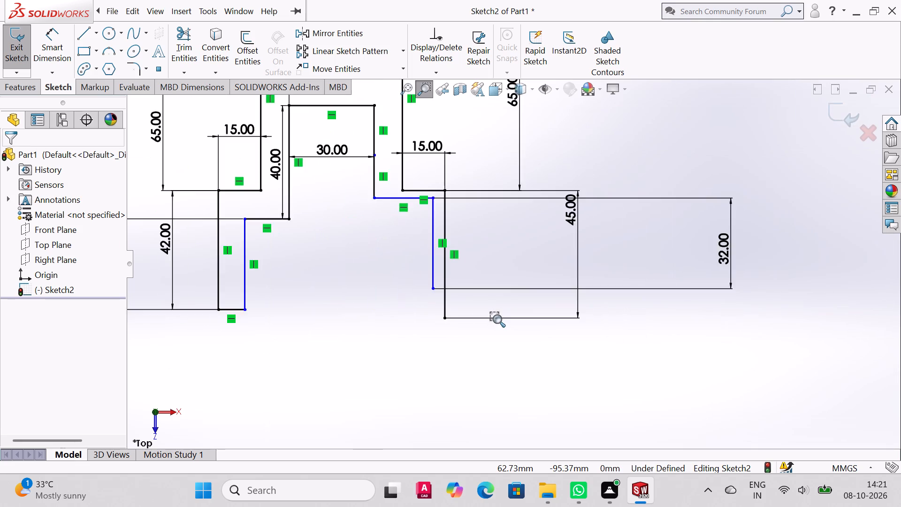
{"action": "scroll", "coordinate": [497, 319], "scroll_direction": "up", "scroll_amount": 3}
{"action": "left_click_drag", "start_coordinate": [402, 142], "coordinate": [542, 341]}
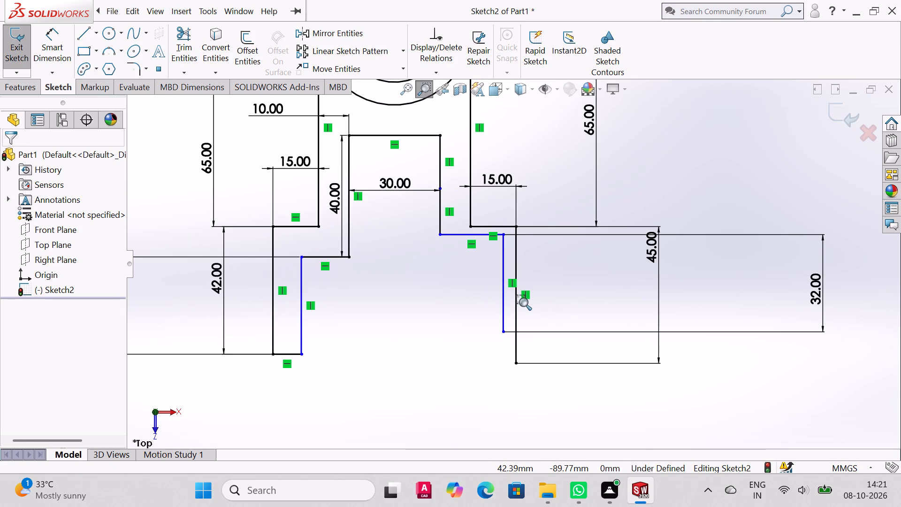
{"action": "left_click", "coordinate": [427, 88]}
{"action": "double_click", "coordinate": [653, 249]}
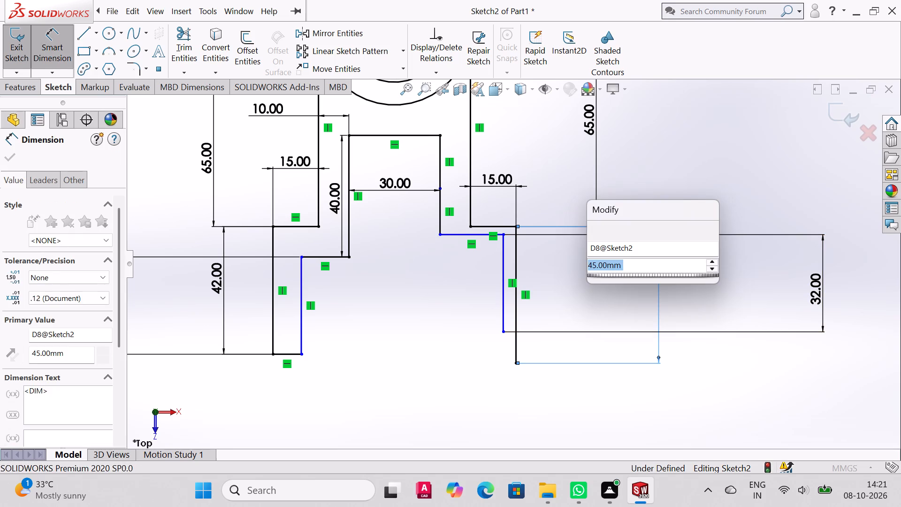
{"action": "type", "text": "42"}
{"action": "key", "text": "Return"}
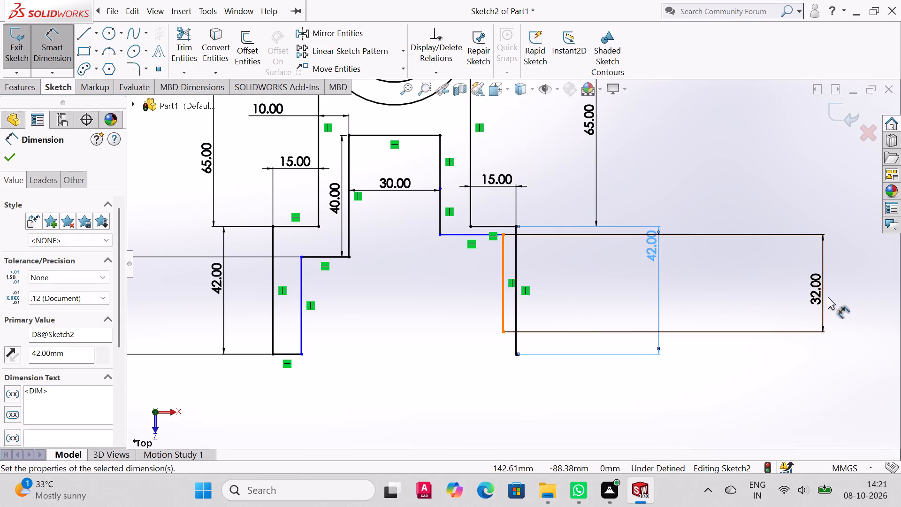
Move the 32 mm dimension of the right leg's inner vertical line closer to the profile.
{"action": "left_click_drag", "start_coordinate": [824, 292], "coordinate": [614, 301]}
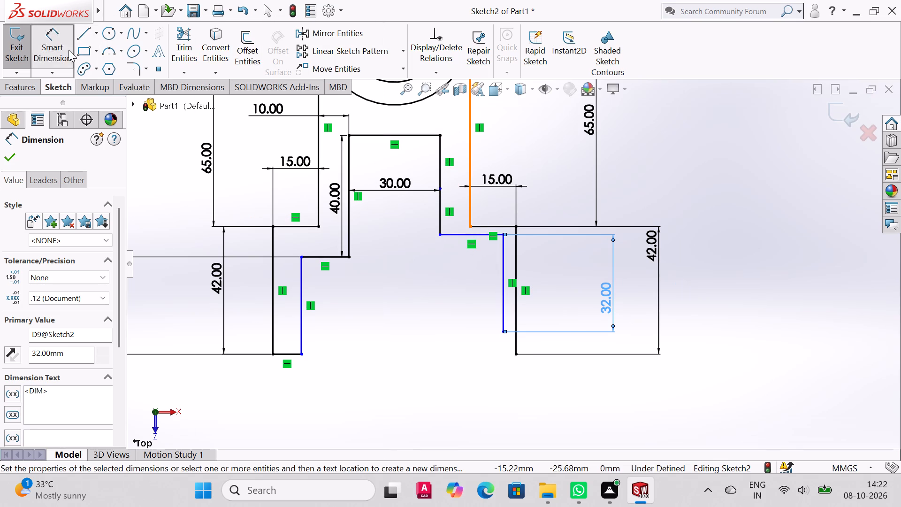
Dimension the right inner upper vertical line from its top corner to the step corner as 40 mm, outside the profile.
{"action": "left_click", "coordinate": [440, 134]}
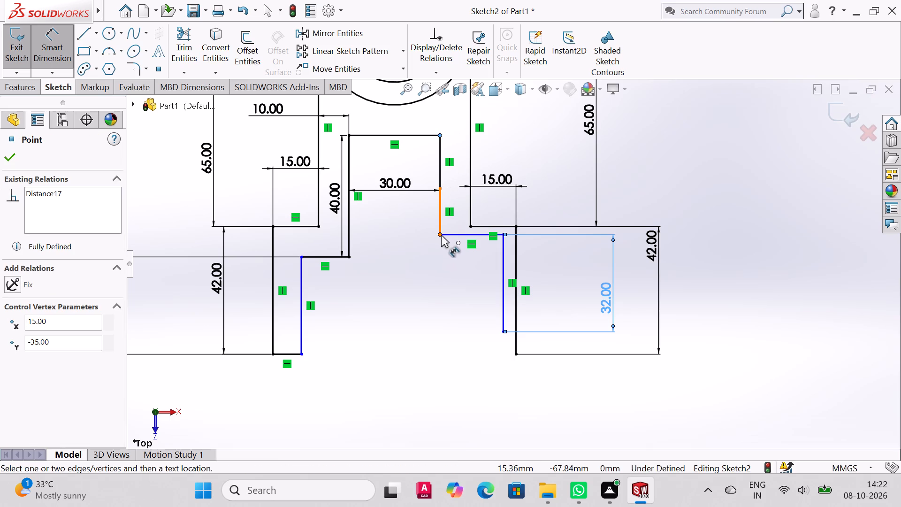
{"action": "left_click", "coordinate": [440, 235]}
{"action": "left_click", "coordinate": [666, 170]}
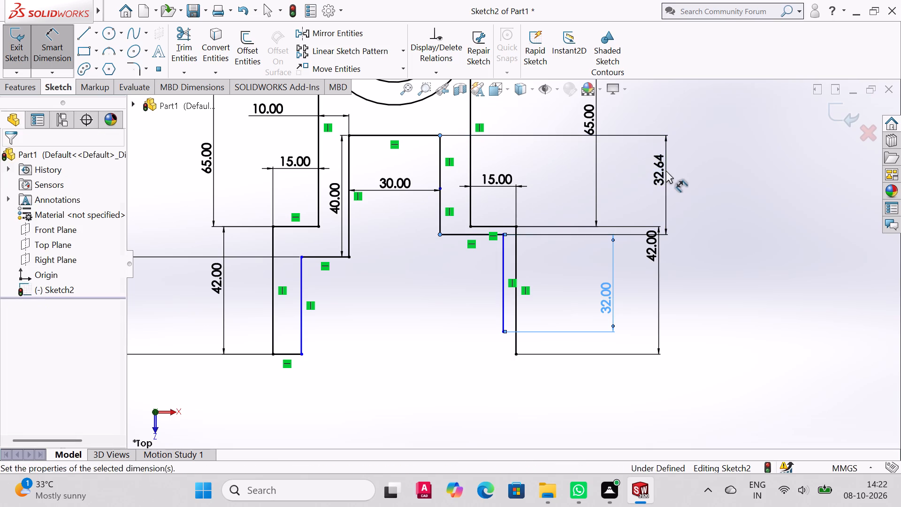
{"action": "type", "text": "40"}
{"action": "key", "text": "Return"}
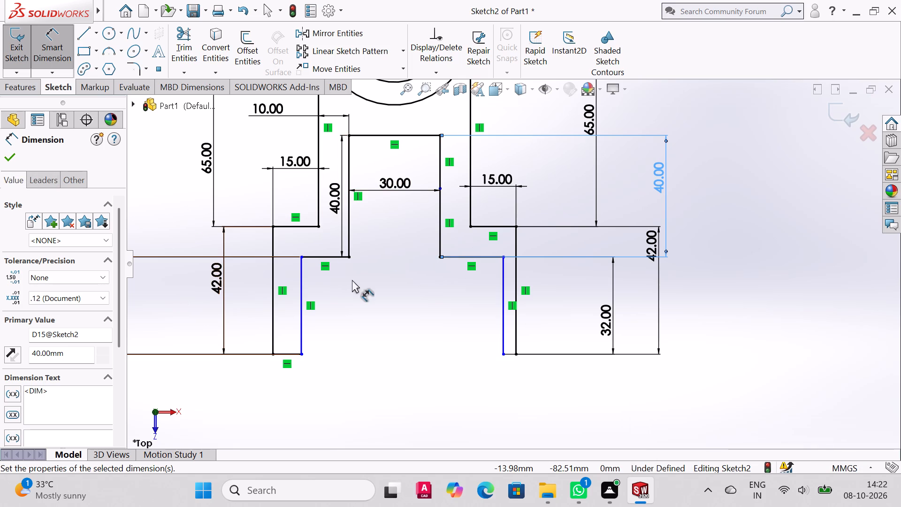
{"action": "left_click", "coordinate": [3, 163]}
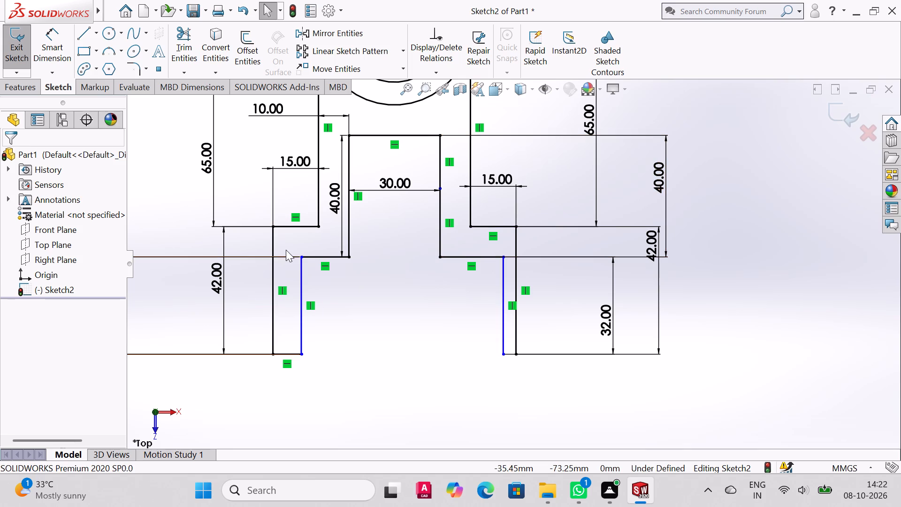
Dimension the left leg's short bottom line as 10 mm, placing the dimension below the leg.
{"action": "scroll", "coordinate": [263, 293], "scroll_direction": "up", "scroll_amount": 1}
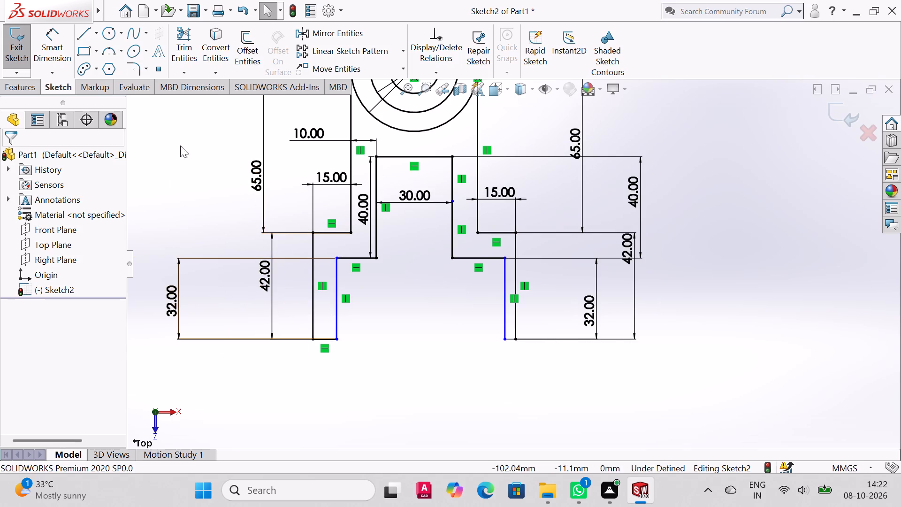
{"action": "left_click", "coordinate": [58, 34]}
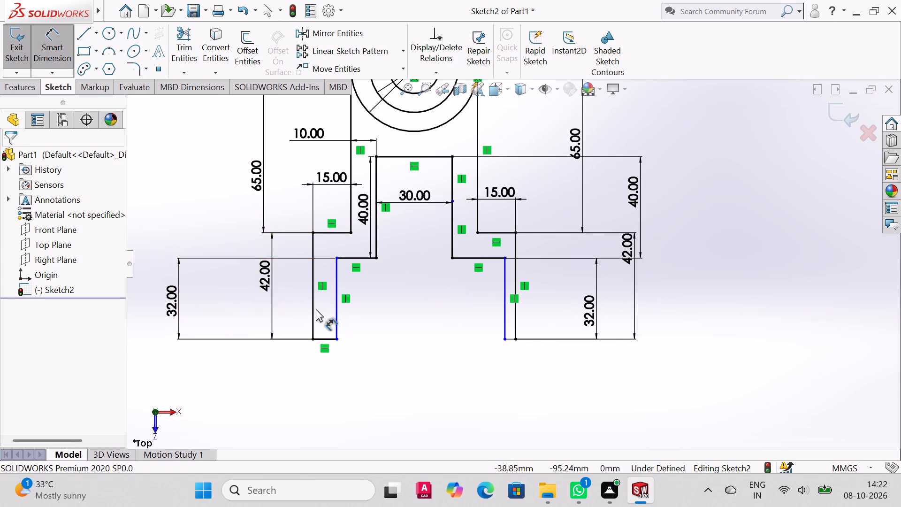
{"action": "left_click", "coordinate": [314, 308]}
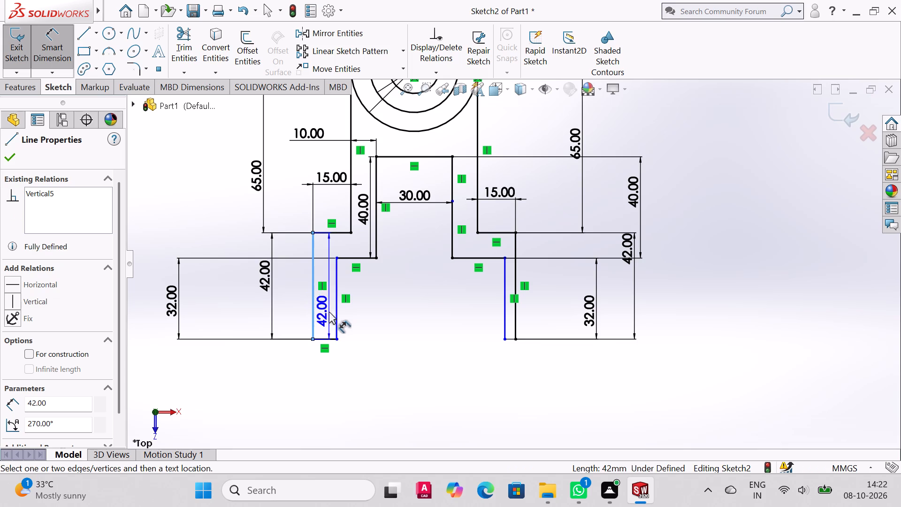
{"action": "left_click", "coordinate": [336, 309]}
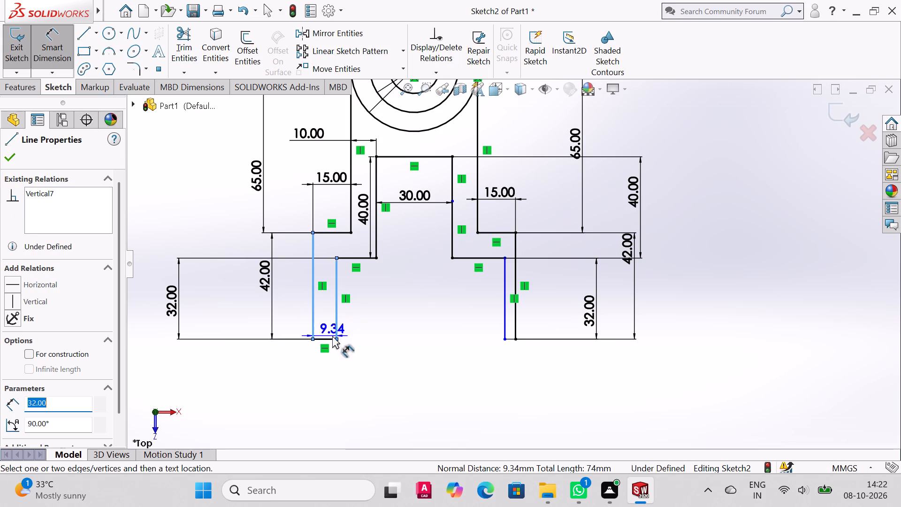
{"action": "key", "text": "Escape"}
{"action": "key", "text": "Escape"}
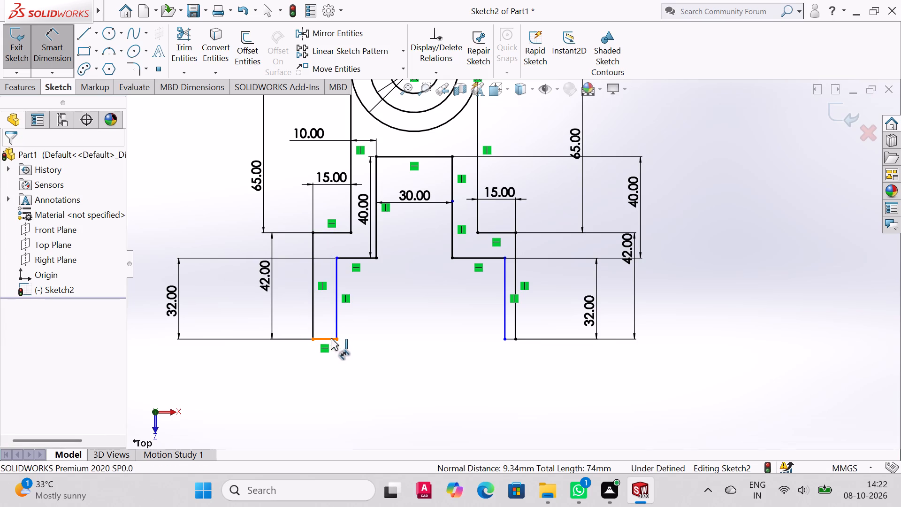
{"action": "left_click", "coordinate": [330, 338]}
{"action": "left_click", "coordinate": [331, 370]}
{"action": "type", "text": "10"}
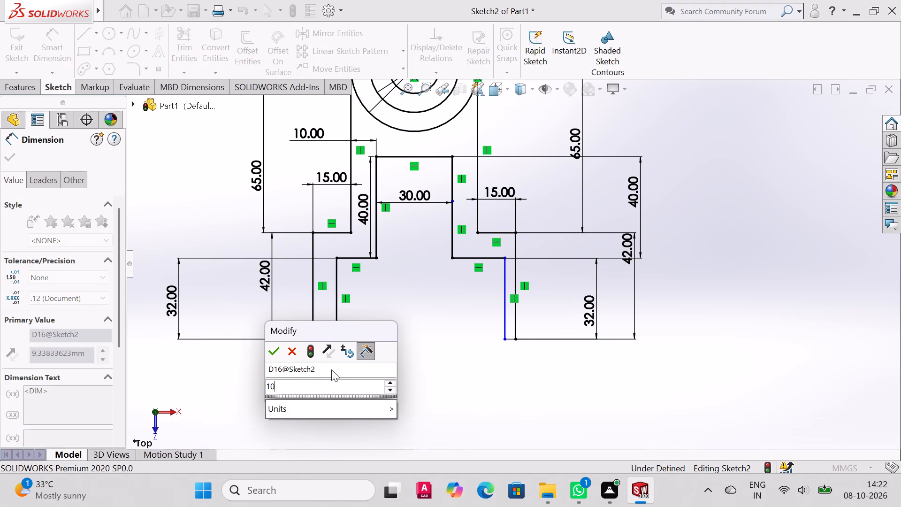
{"action": "key", "text": "Return"}
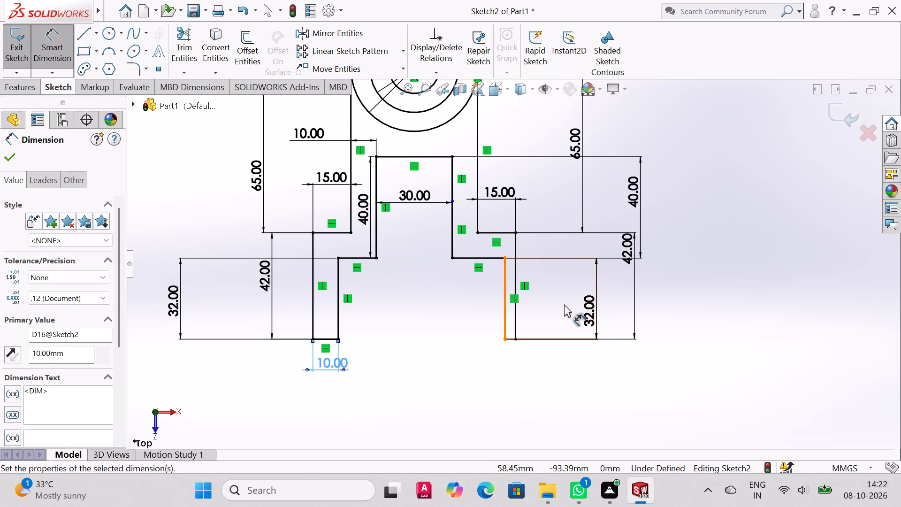
Draw a short horizontal line closing the bottom of the right leg between its inner and outer vertical lines.
{"action": "left_click", "coordinate": [87, 31]}
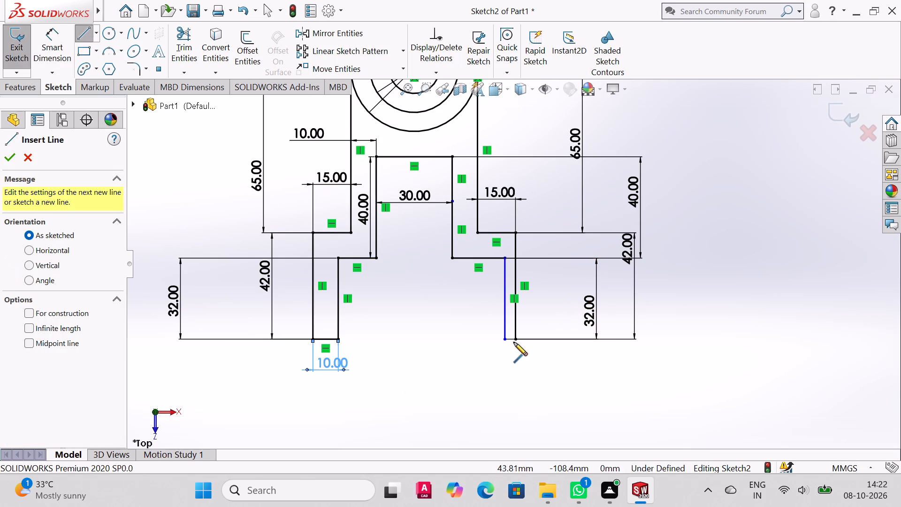
{"action": "left_click", "coordinate": [506, 341]}
{"action": "left_click", "coordinate": [517, 340]}
{"action": "right_click", "coordinate": [517, 340]}
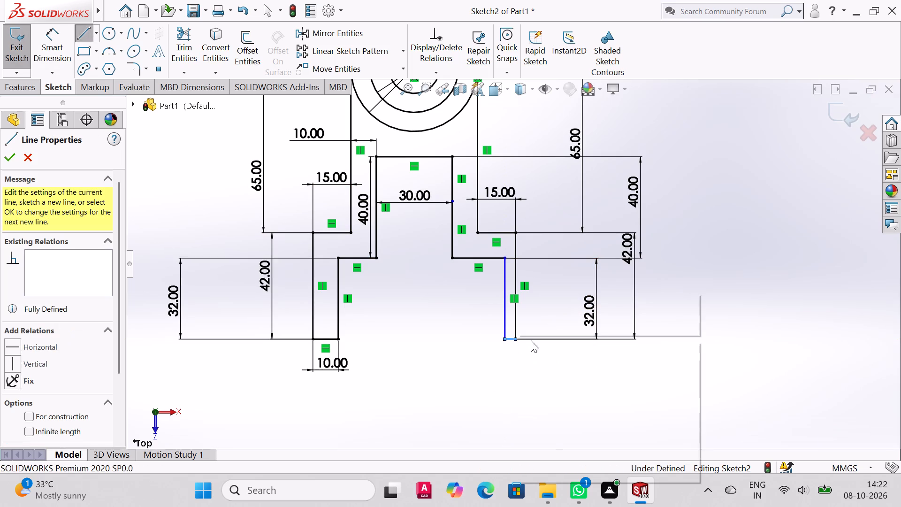
{"action": "left_click", "coordinate": [542, 344]}
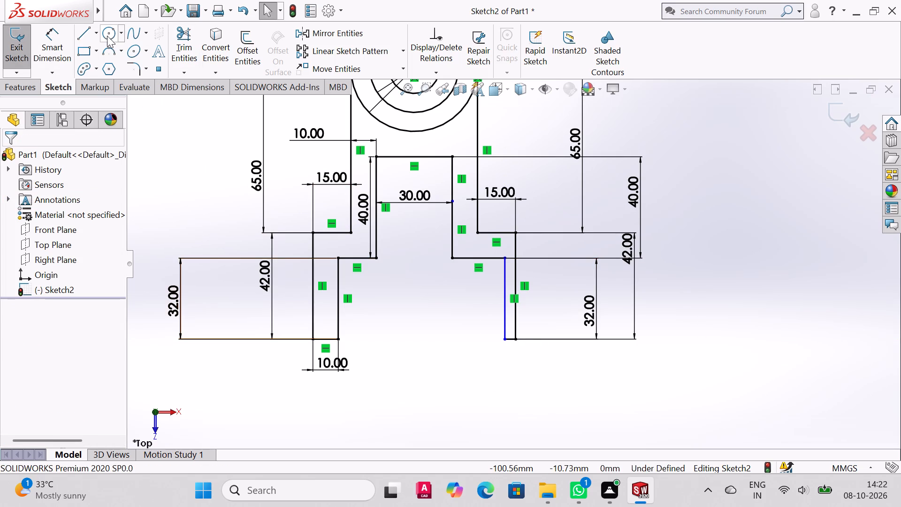
Dimension the right leg's short bottom line as 10 mm, placing the dimension below the leg.
{"action": "left_click", "coordinate": [60, 41]}
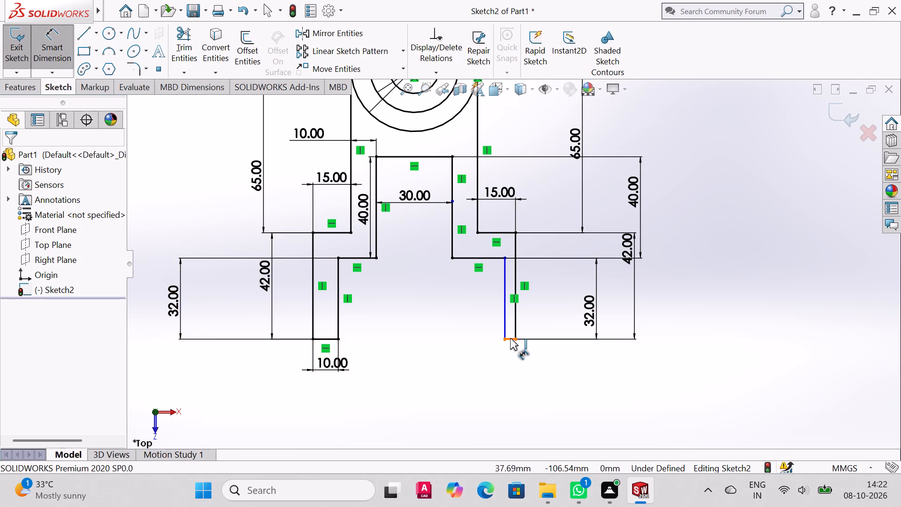
{"action": "left_click", "coordinate": [510, 338]}
{"action": "left_click", "coordinate": [512, 382]}
{"action": "type", "text": "10"}
{"action": "key", "text": "Return"}
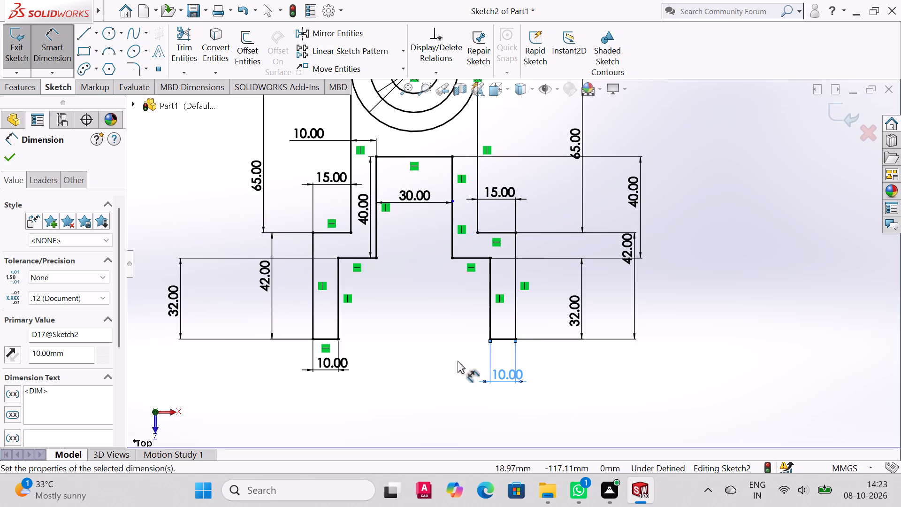
{"action": "left_click", "coordinate": [10, 162]}
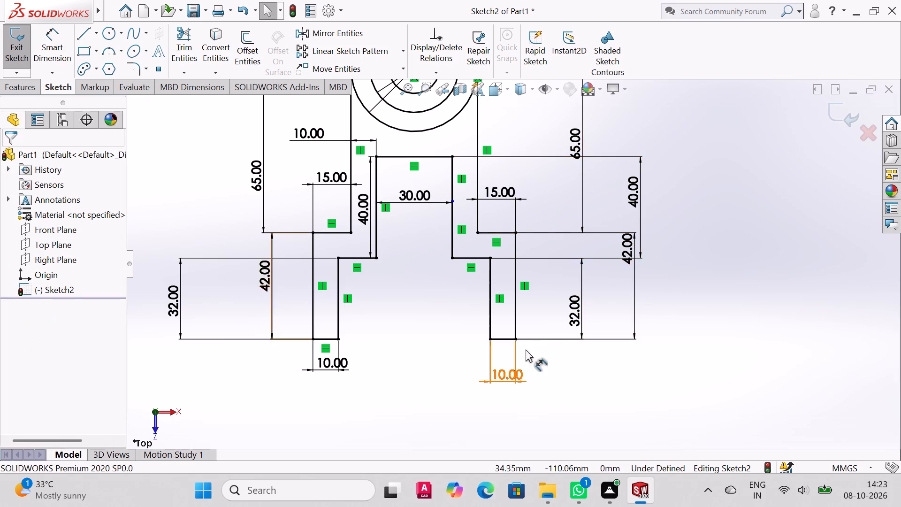
Start a Boss-Extrude of the sketch in isometric view, selecting the outer 50 mm circle as the contour.
{"action": "scroll", "coordinate": [598, 389], "scroll_direction": "up", "scroll_amount": 1}
{"action": "middle_click_drag", "start_coordinate": [598, 389], "coordinate": [607, 257]}
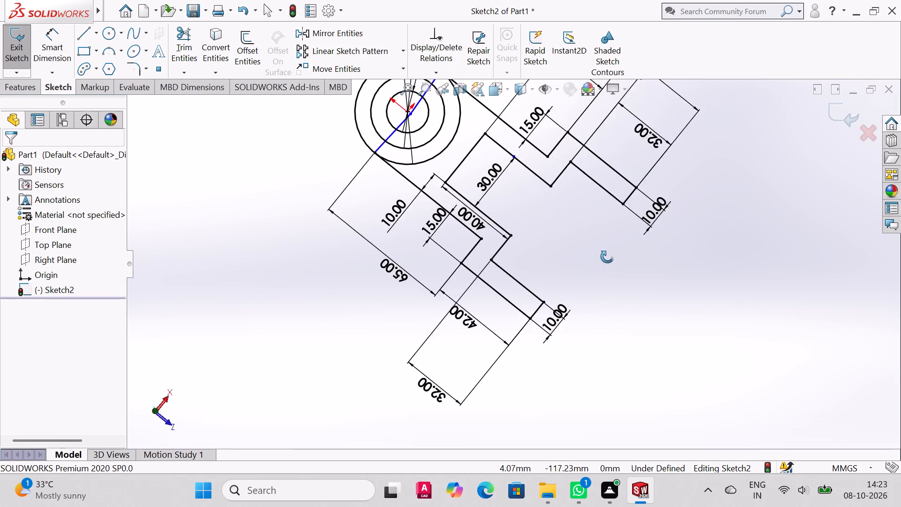
{"action": "middle_click_drag", "start_coordinate": [607, 257], "coordinate": [328, 292]}
{"action": "scroll", "coordinate": [321, 299], "scroll_direction": "down", "scroll_amount": 1}
{"action": "middle_click_drag", "start_coordinate": [328, 292], "coordinate": [391, 286]}
{"action": "key", "text": "ctrl+1"}
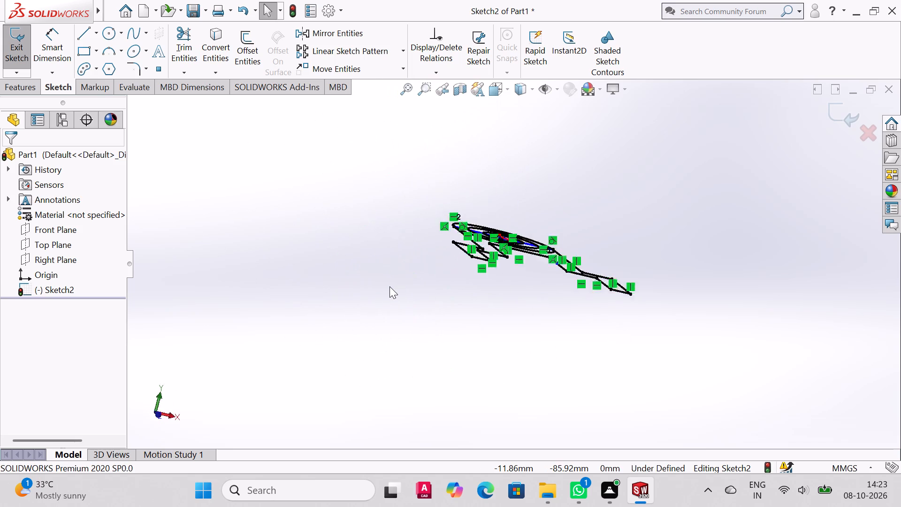
{"action": "key", "text": "ctrl+2"}
{"action": "key", "text": "ctrl+7"}
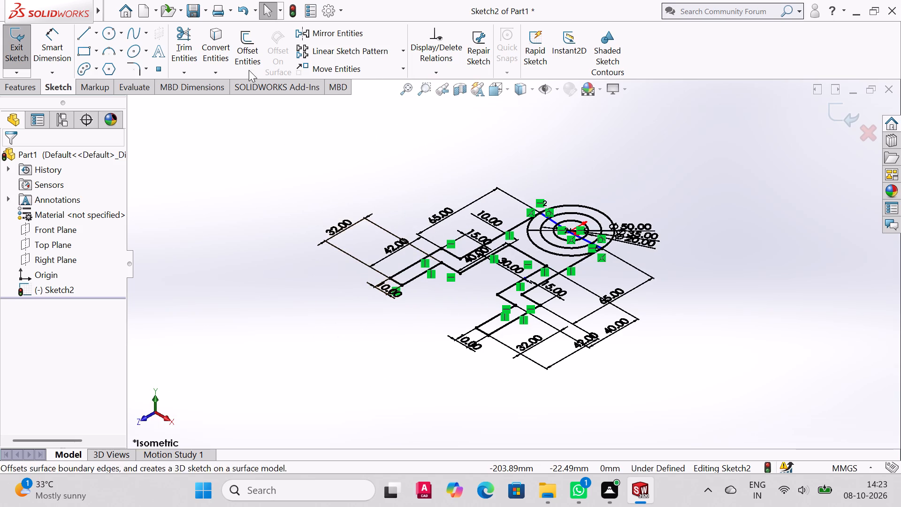
{"action": "left_click", "coordinate": [14, 92]}
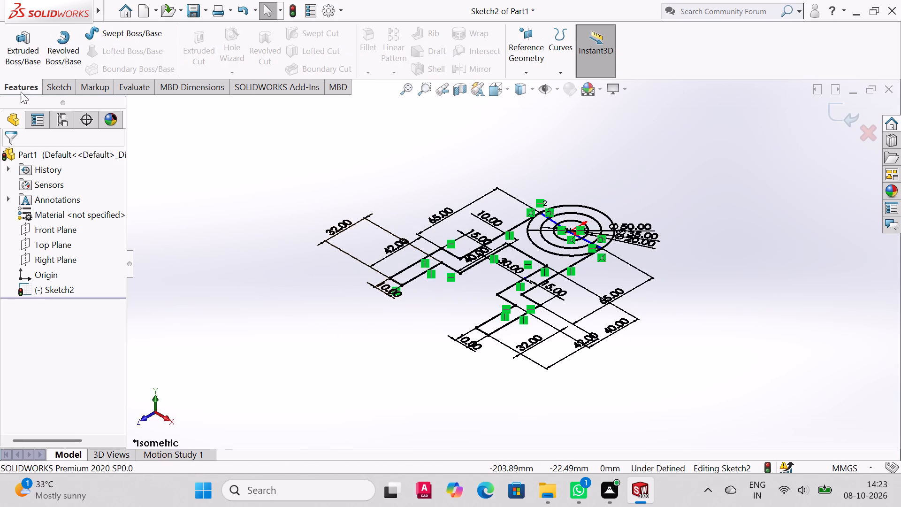
{"action": "left_click", "coordinate": [8, 38]}
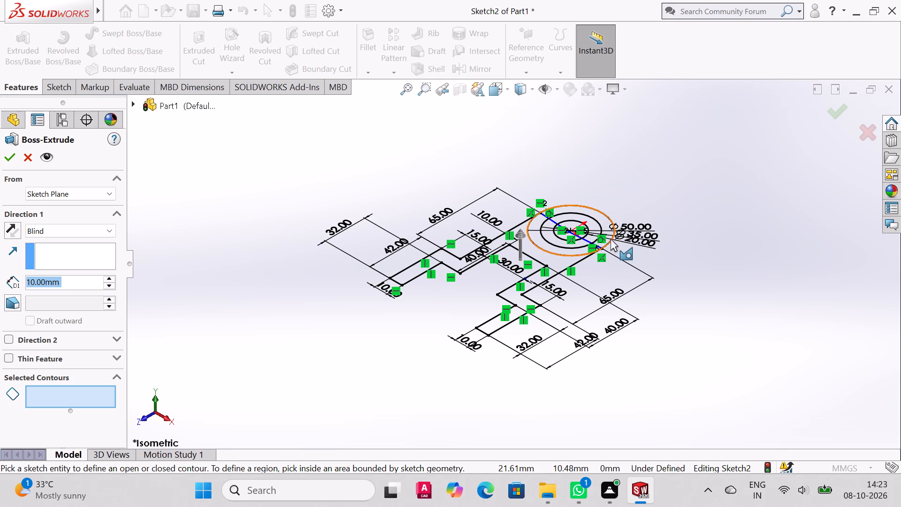
{"action": "left_click", "coordinate": [610, 238]}
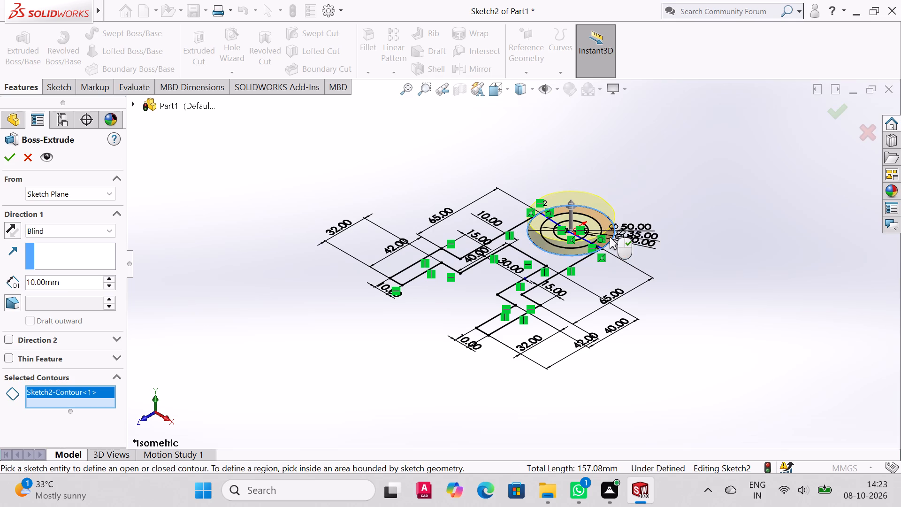
Set the extrusion to Mid Plane from the sketch plane with a depth of 80 mm.
{"action": "left_click", "coordinate": [106, 192]}
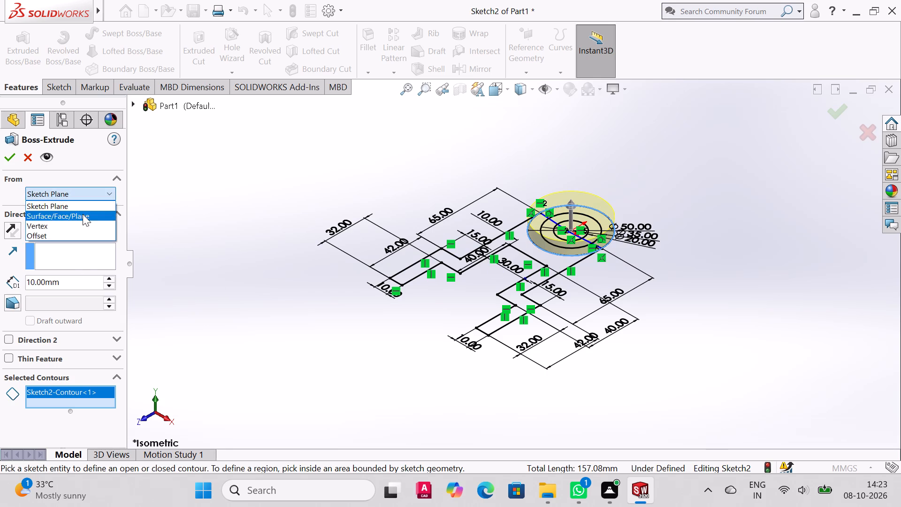
{"action": "left_click", "coordinate": [105, 190]}
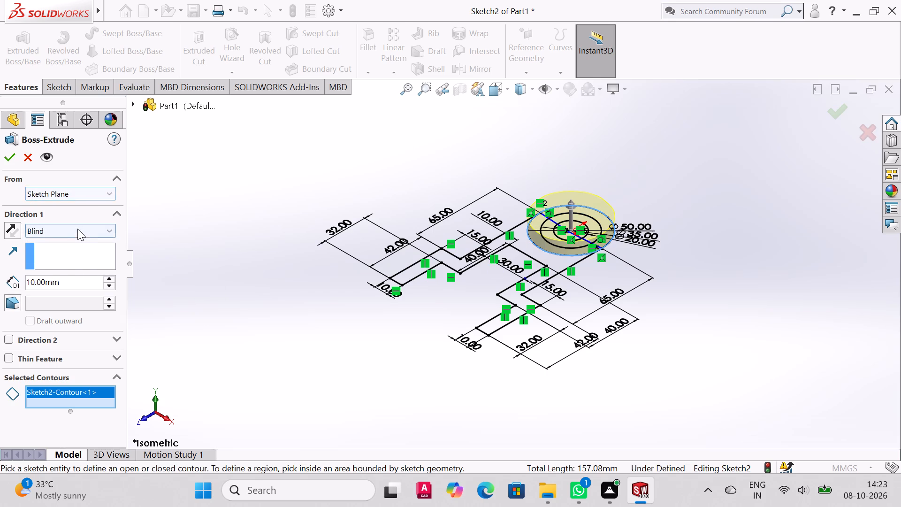
{"action": "left_click", "coordinate": [77, 229]}
{"action": "left_click", "coordinate": [56, 290]}
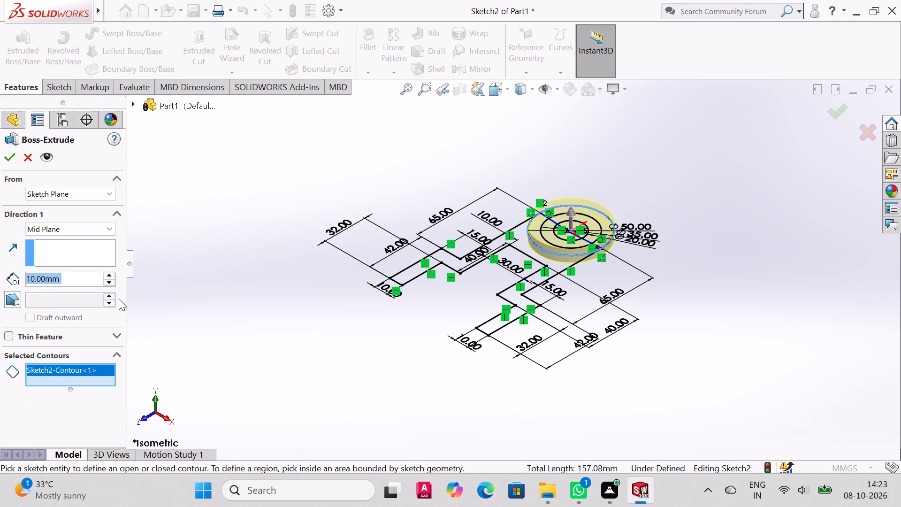
{"action": "type", "text": "80"}
{"action": "key", "text": "Return"}
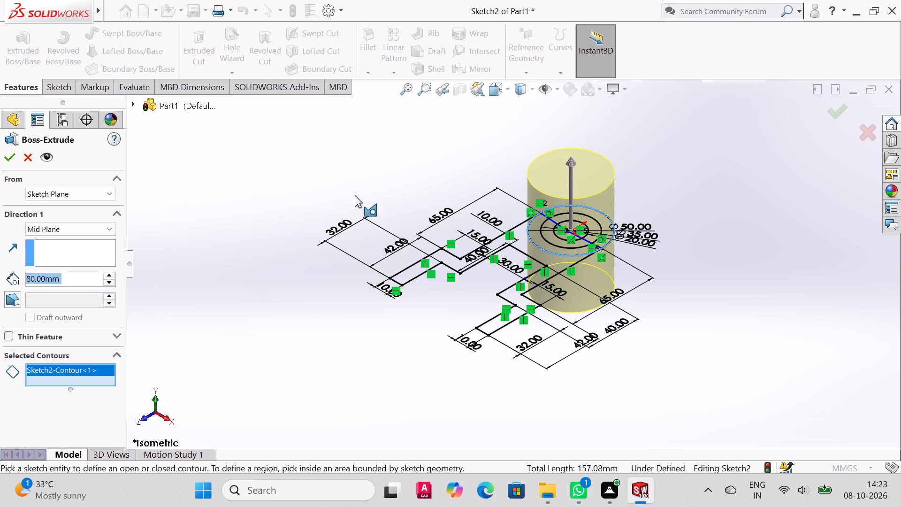
Add the two half-ring regions between the 20 mm and 35 mm circles to the extrusion's selected contours.
{"action": "middle_click_drag", "start_coordinate": [710, 202], "coordinate": [710, 222]}
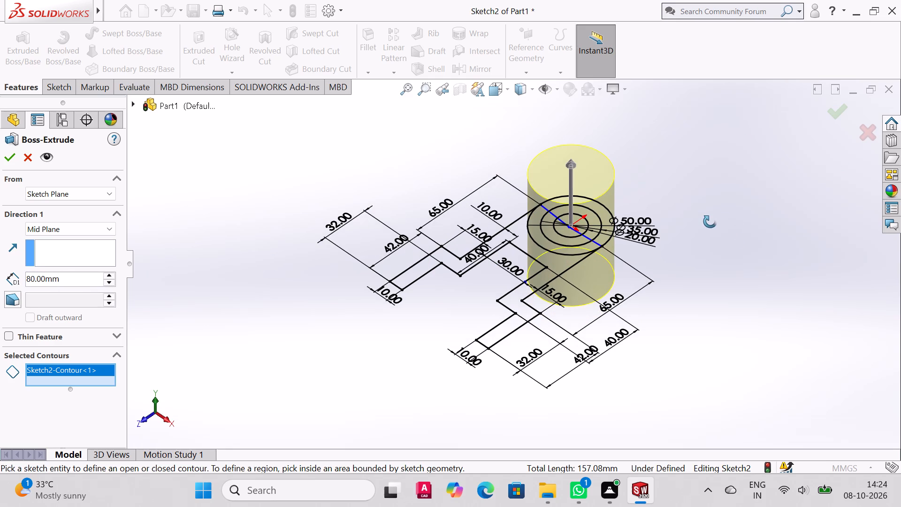
{"action": "middle_click_drag", "start_coordinate": [710, 222], "coordinate": [710, 222]}
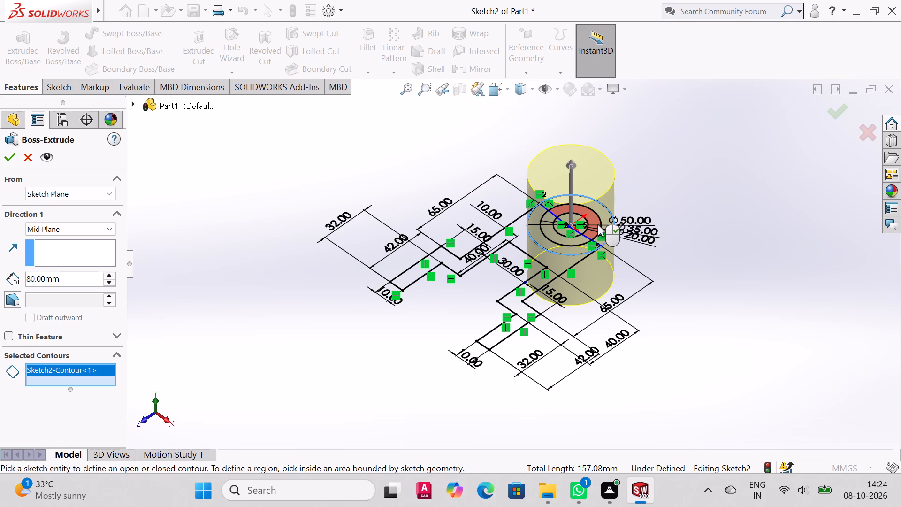
{"action": "left_click", "coordinate": [597, 224]}
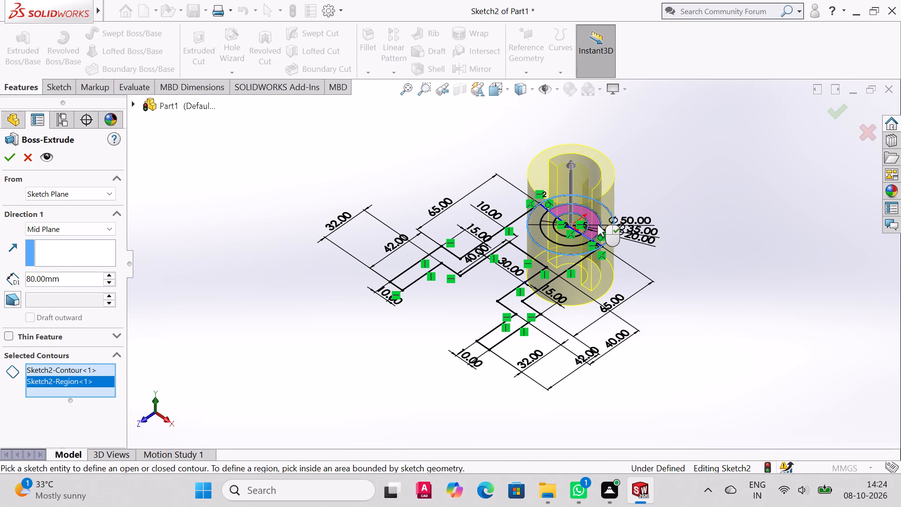
{"action": "left_click", "coordinate": [557, 238]}
{"action": "middle_click_drag", "start_coordinate": [661, 237], "coordinate": [645, 160]}
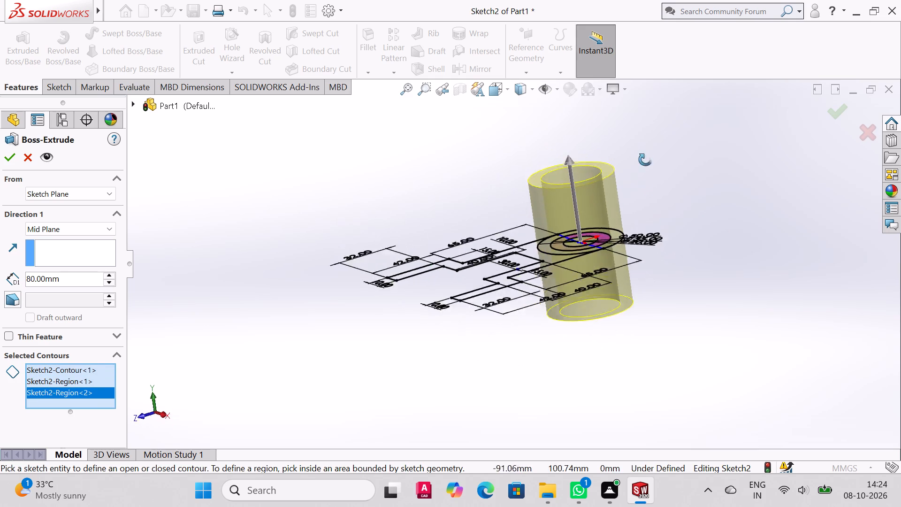
{"action": "middle_click_drag", "start_coordinate": [645, 160], "coordinate": [680, 220]}
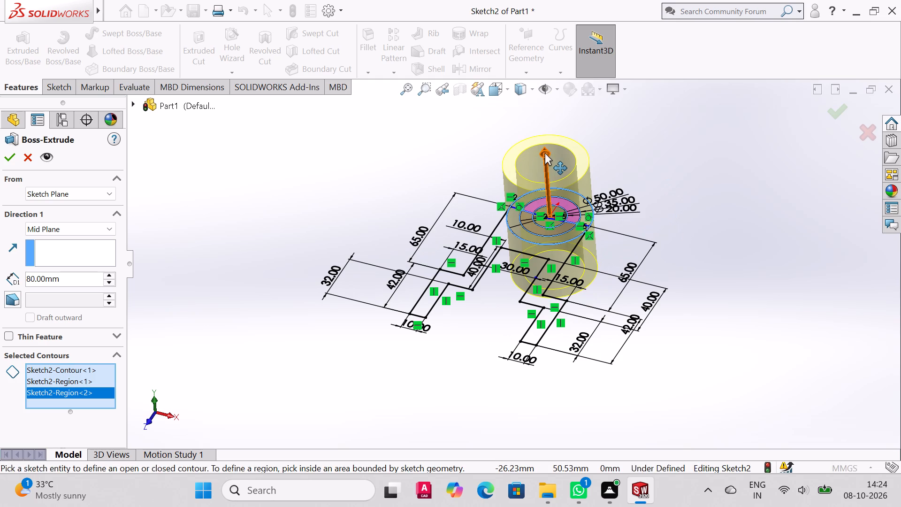
Set the Mid Plane extrusion depth to 86 mm.
{"action": "left_click_drag", "start_coordinate": [545, 153], "coordinate": [550, 170]}
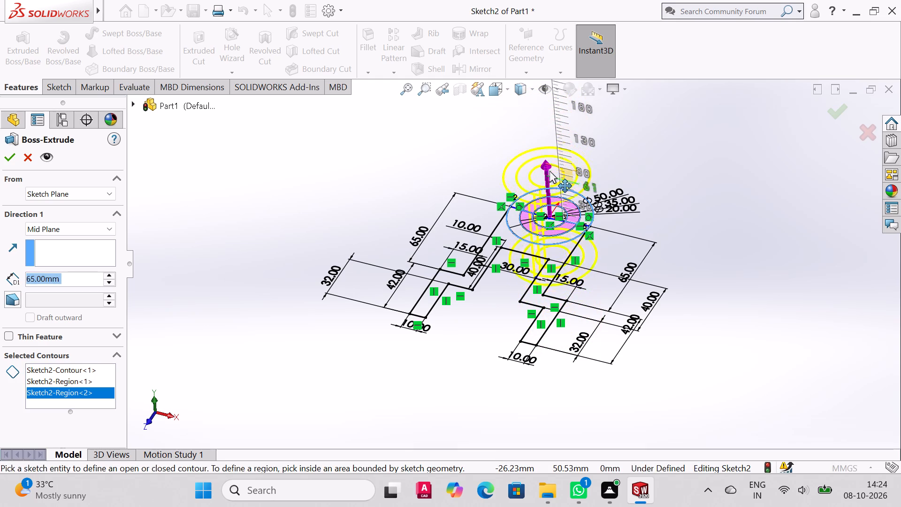
{"action": "left_click_drag", "start_coordinate": [550, 170], "coordinate": [549, 148]}
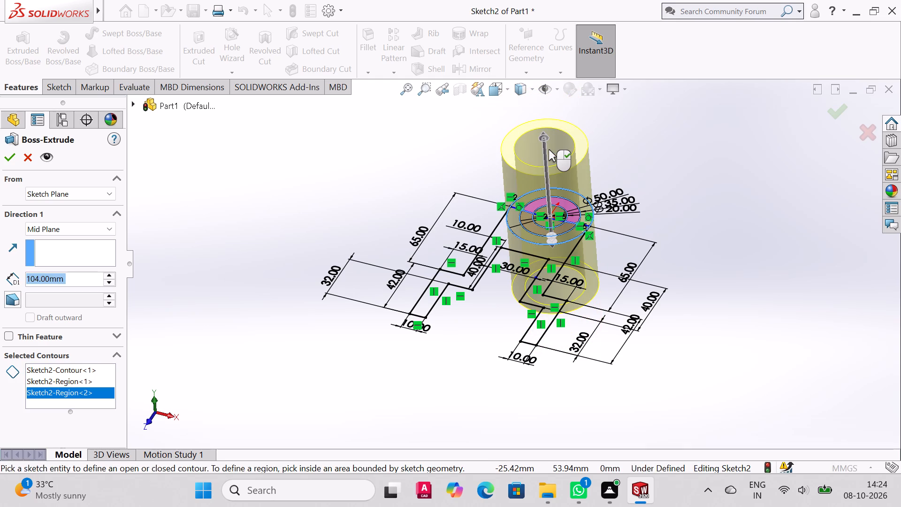
{"action": "type", "text": "86"}
{"action": "key", "text": "Return"}
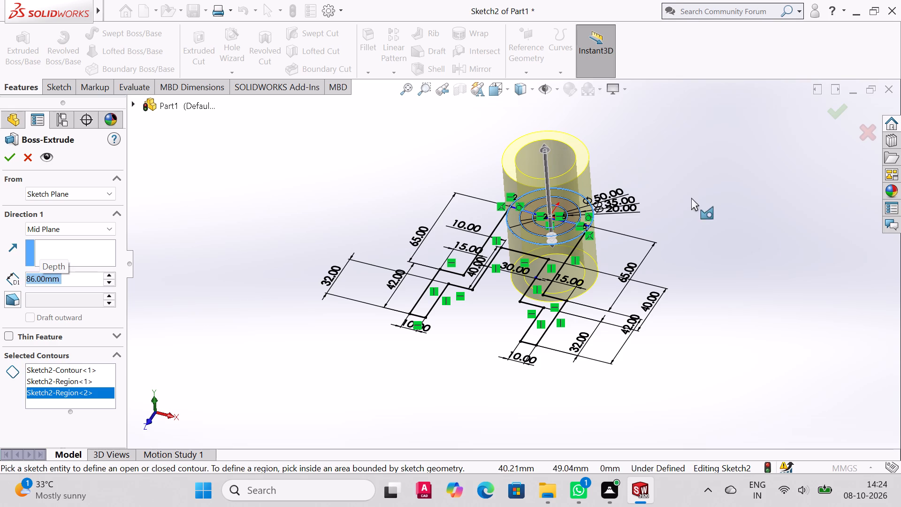
Remove the two half-ring regions from the extrusion's selected contours, keeping only the outer 50 mm circle.
{"action": "middle_click", "coordinate": [664, 221]}
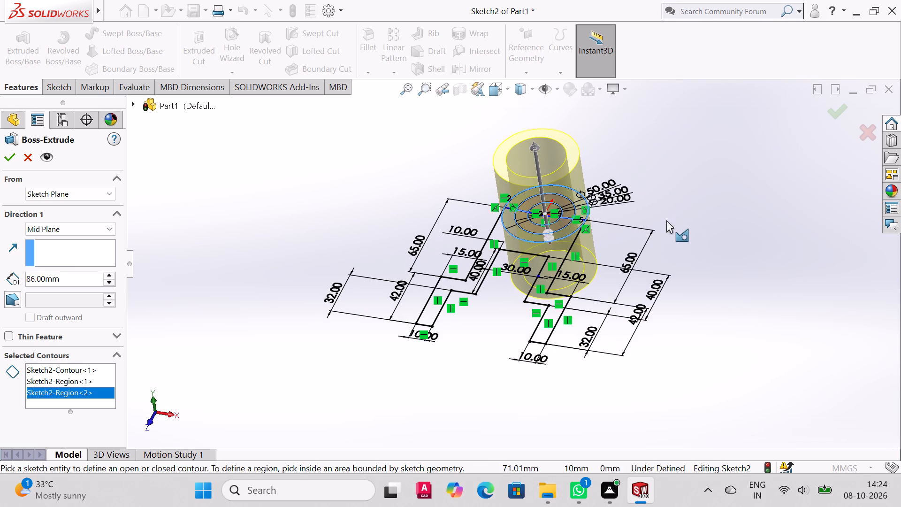
{"action": "key", "text": "ctrl+z"}
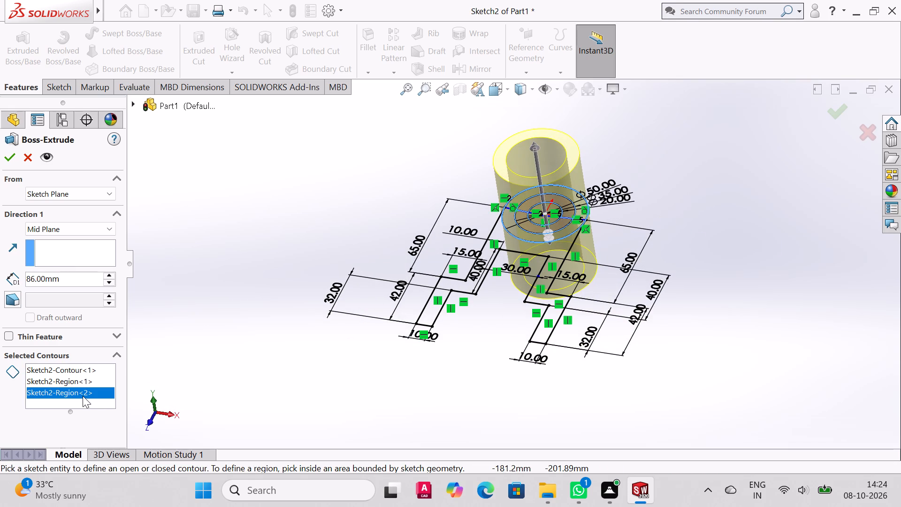
{"action": "right_click", "coordinate": [83, 395]}
{"action": "left_click", "coordinate": [121, 418]}
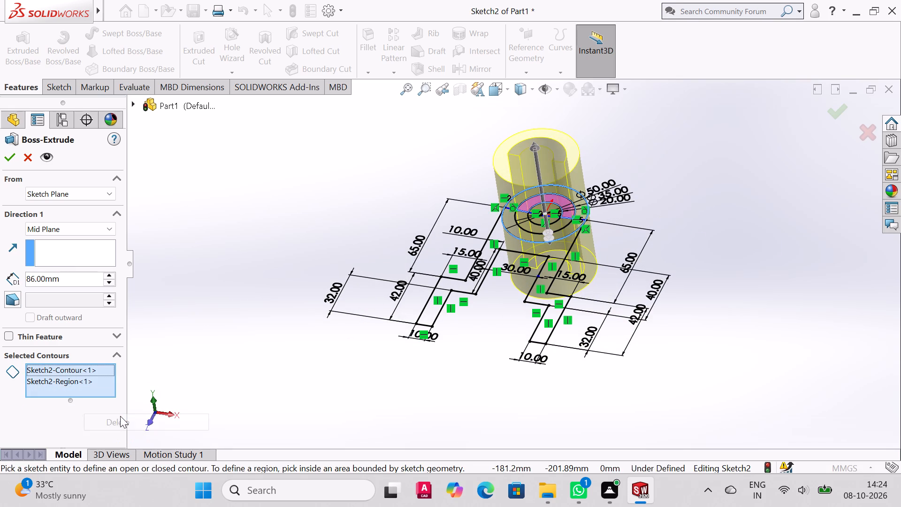
{"action": "right_click", "coordinate": [67, 381]}
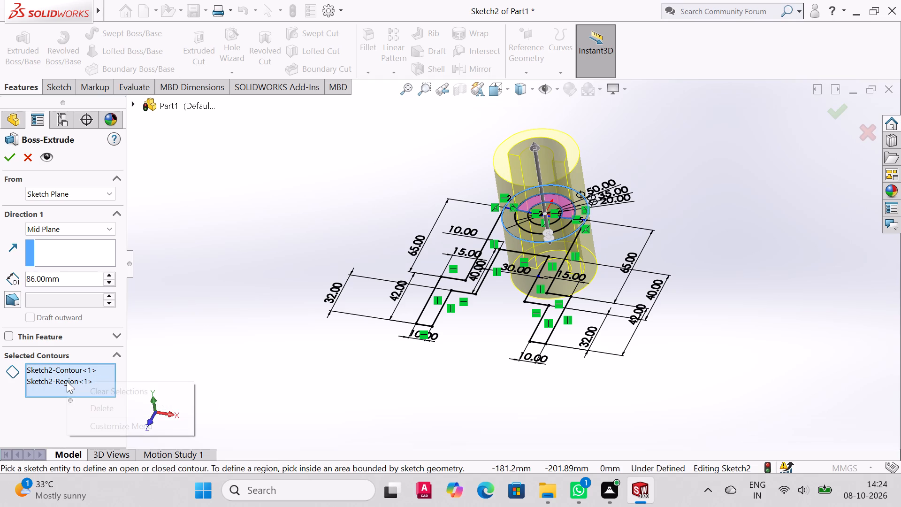
{"action": "left_click", "coordinate": [122, 406]}
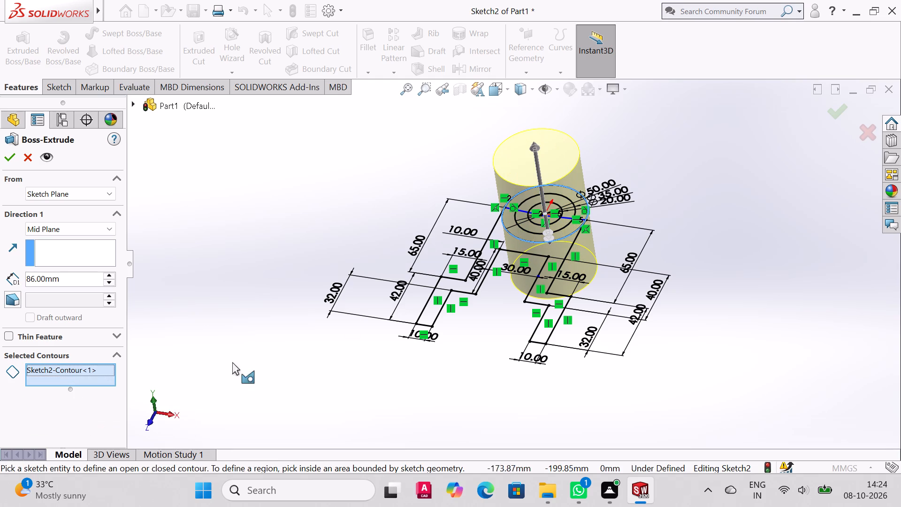
Set the Mid Plane depth to 70 mm and accept the 50 mm cylinder extrusion.
{"action": "middle_click_drag", "start_coordinate": [391, 263], "coordinate": [378, 293]}
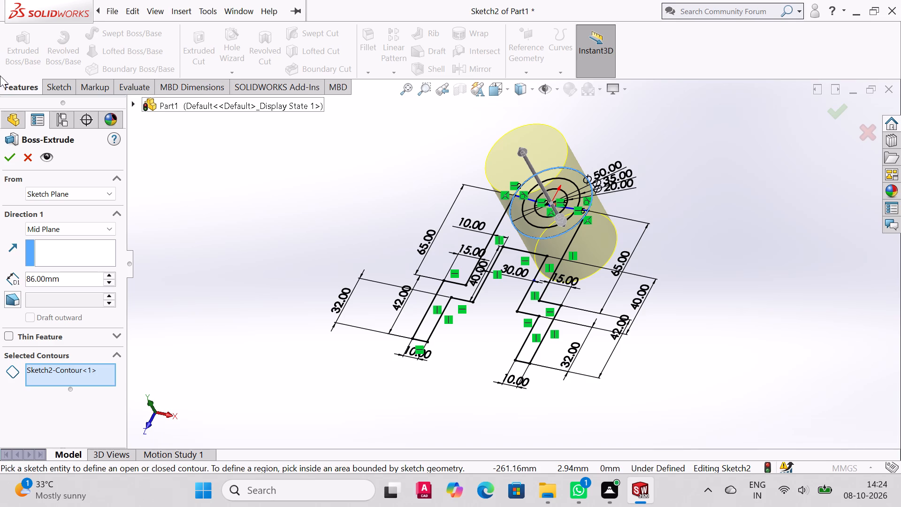
{"action": "left_click_drag", "start_coordinate": [80, 279], "coordinate": [0, 295]}
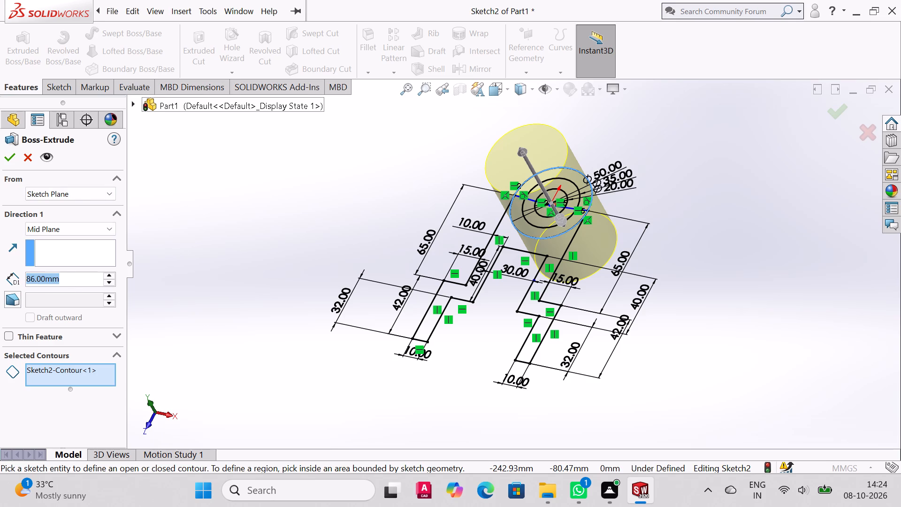
{"action": "left_click_drag", "start_coordinate": [0, 295], "coordinate": [0, 296]}
{"action": "type", "text": "70"}
{"action": "key", "text": "Return"}
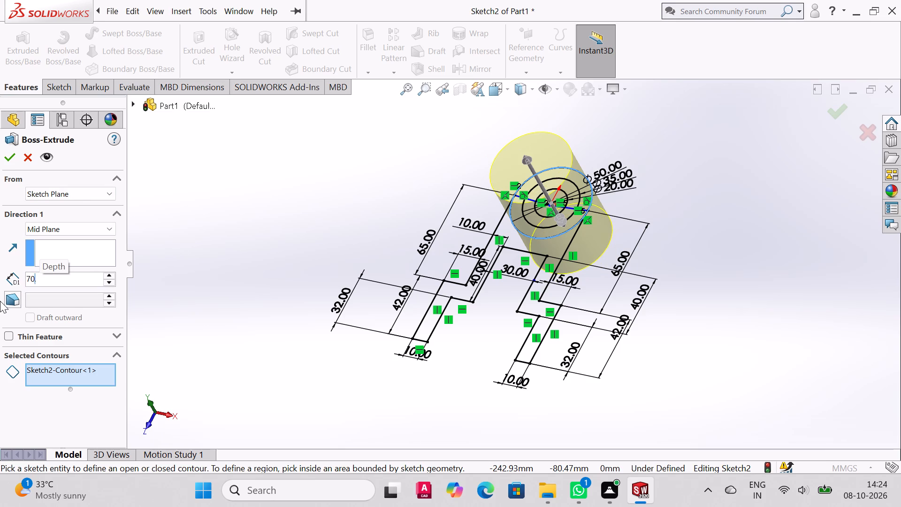
{"action": "left_click", "coordinate": [7, 155]}
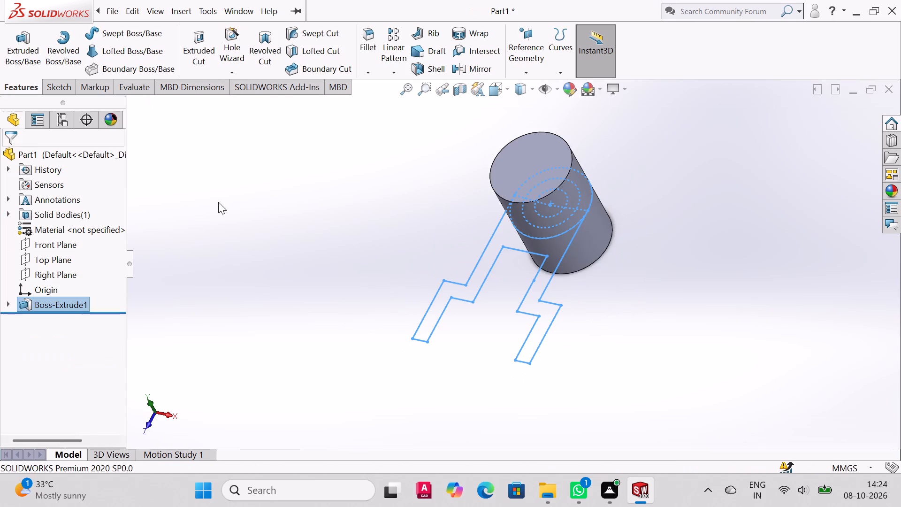
Start a second Boss-Extrude that reuses Sketch2, adding the 35 mm circle as the contour.
{"action": "middle_click_drag", "start_coordinate": [391, 282], "coordinate": [392, 265]}
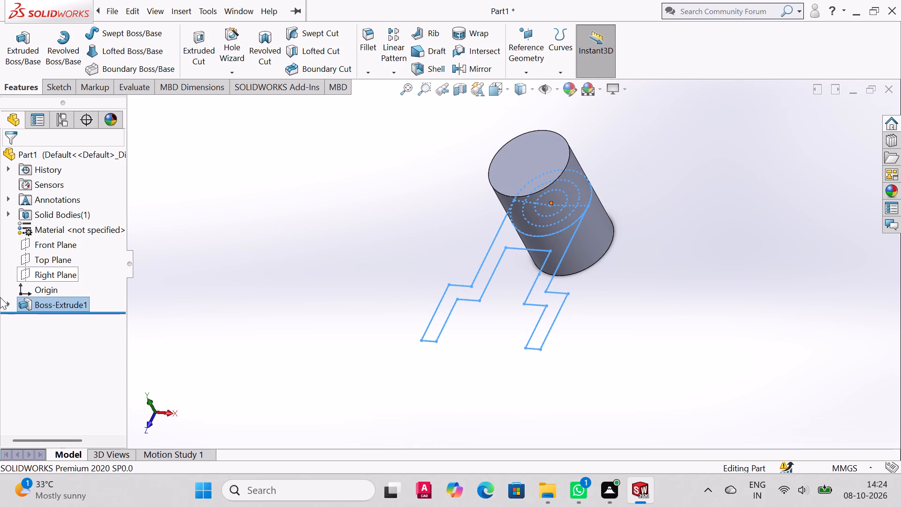
{"action": "left_click", "coordinate": [6, 305]}
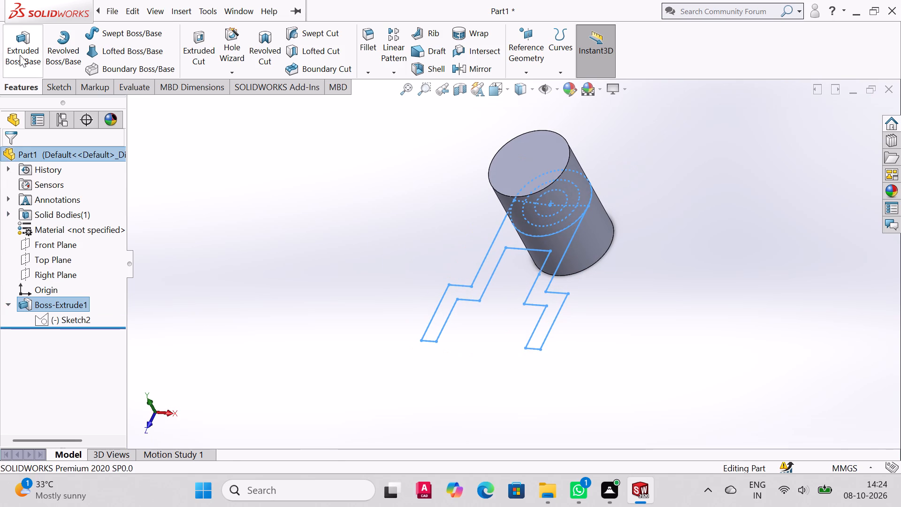
{"action": "left_click", "coordinate": [20, 54]}
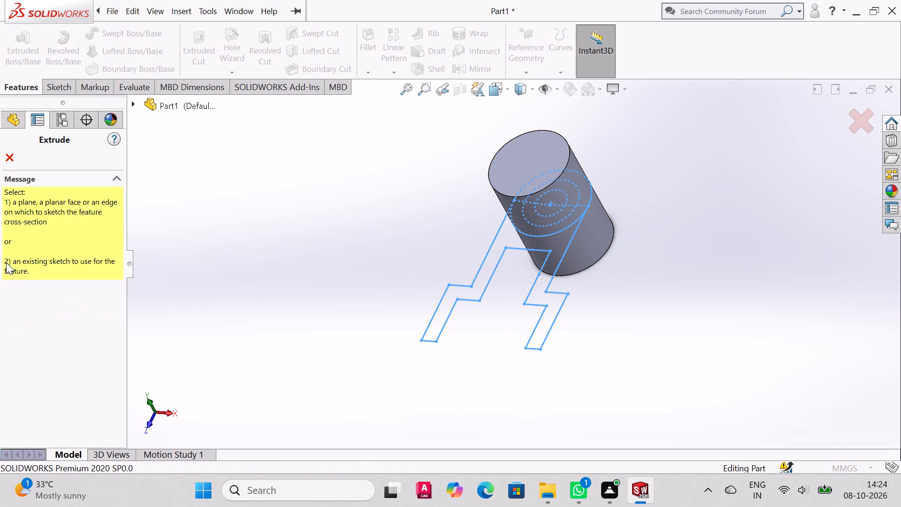
{"action": "left_click", "coordinate": [8, 157]}
{"action": "left_click", "coordinate": [40, 322]}
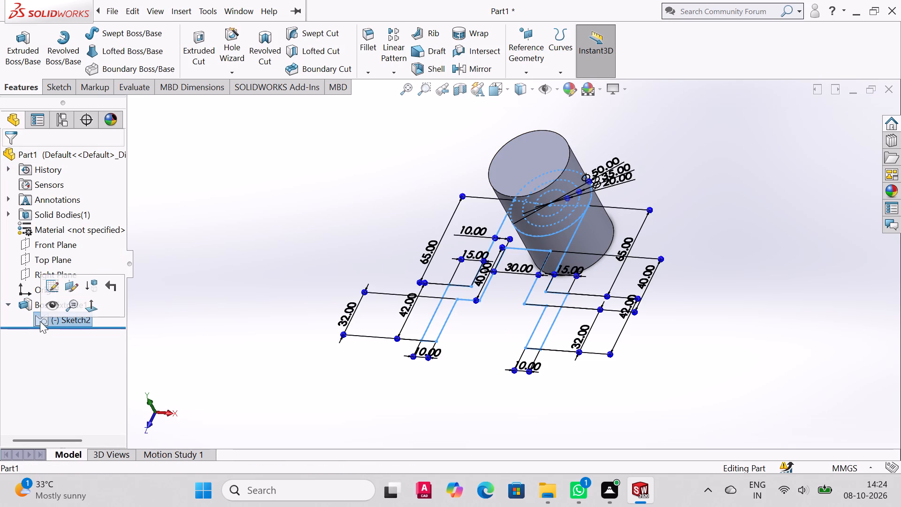
{"action": "left_click", "coordinate": [33, 53]}
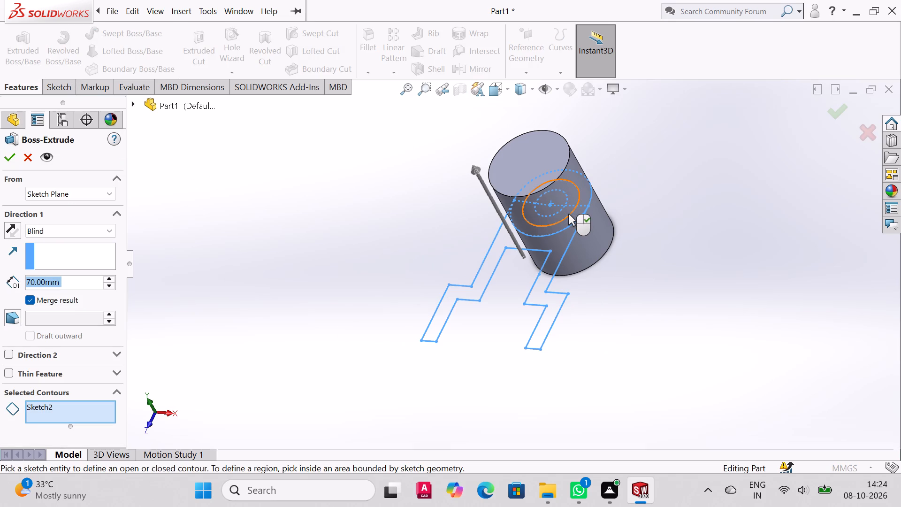
{"action": "left_click", "coordinate": [568, 214]}
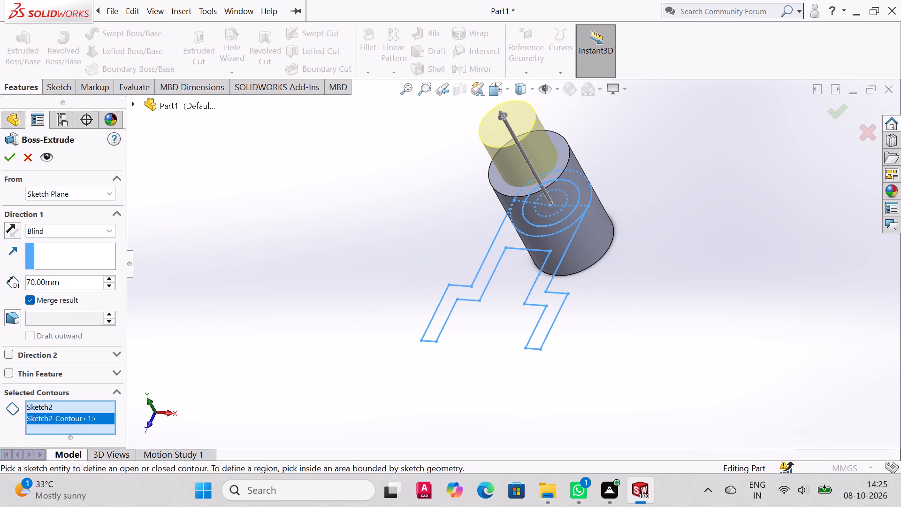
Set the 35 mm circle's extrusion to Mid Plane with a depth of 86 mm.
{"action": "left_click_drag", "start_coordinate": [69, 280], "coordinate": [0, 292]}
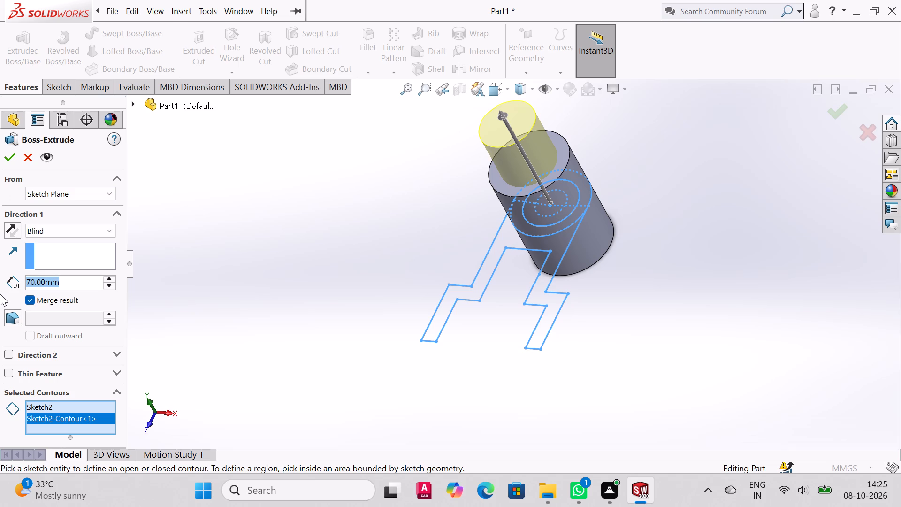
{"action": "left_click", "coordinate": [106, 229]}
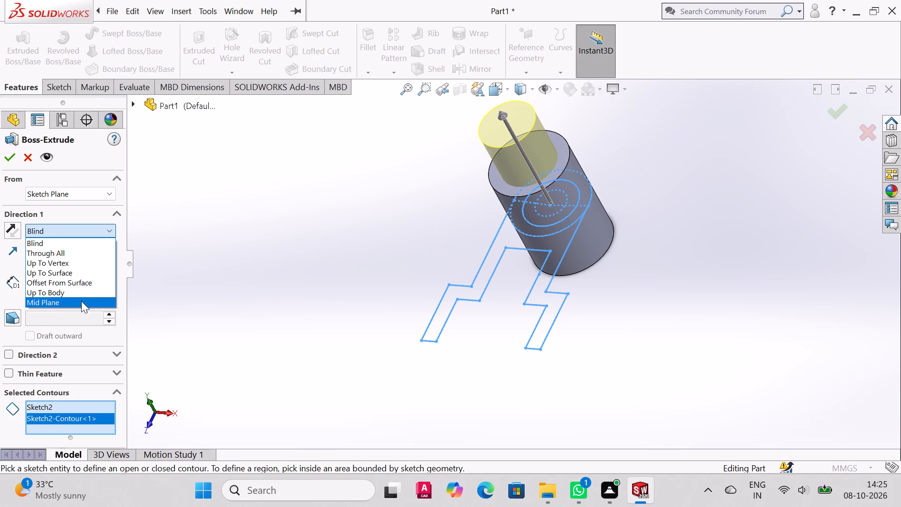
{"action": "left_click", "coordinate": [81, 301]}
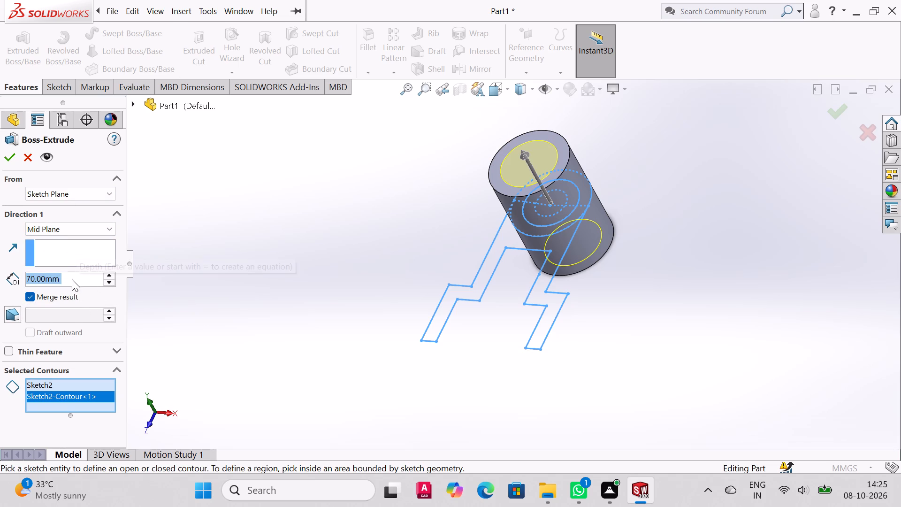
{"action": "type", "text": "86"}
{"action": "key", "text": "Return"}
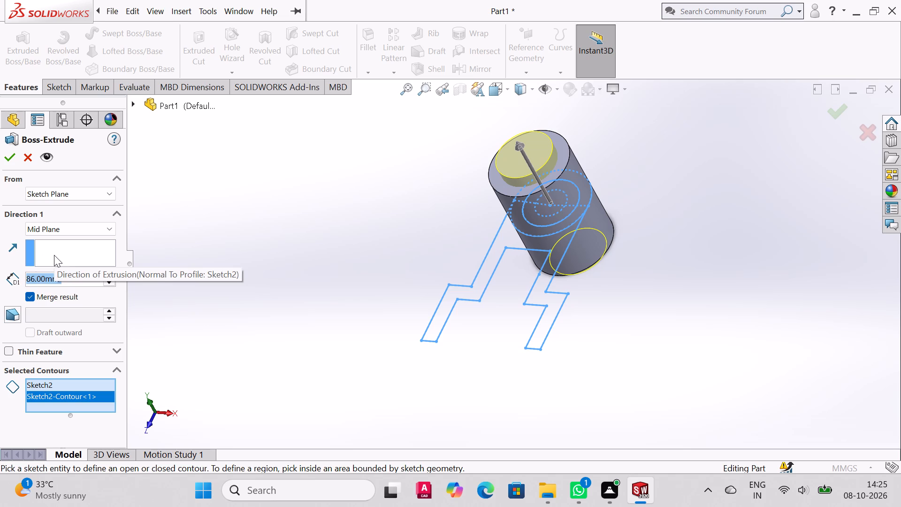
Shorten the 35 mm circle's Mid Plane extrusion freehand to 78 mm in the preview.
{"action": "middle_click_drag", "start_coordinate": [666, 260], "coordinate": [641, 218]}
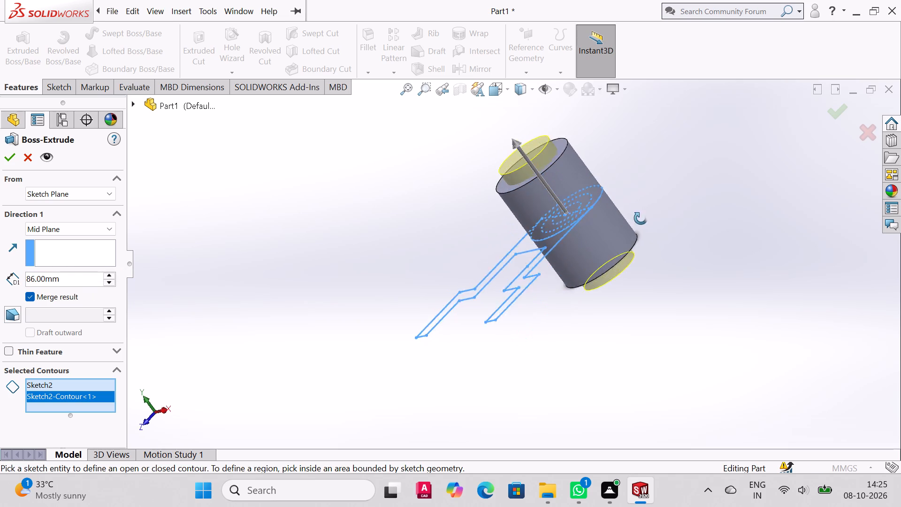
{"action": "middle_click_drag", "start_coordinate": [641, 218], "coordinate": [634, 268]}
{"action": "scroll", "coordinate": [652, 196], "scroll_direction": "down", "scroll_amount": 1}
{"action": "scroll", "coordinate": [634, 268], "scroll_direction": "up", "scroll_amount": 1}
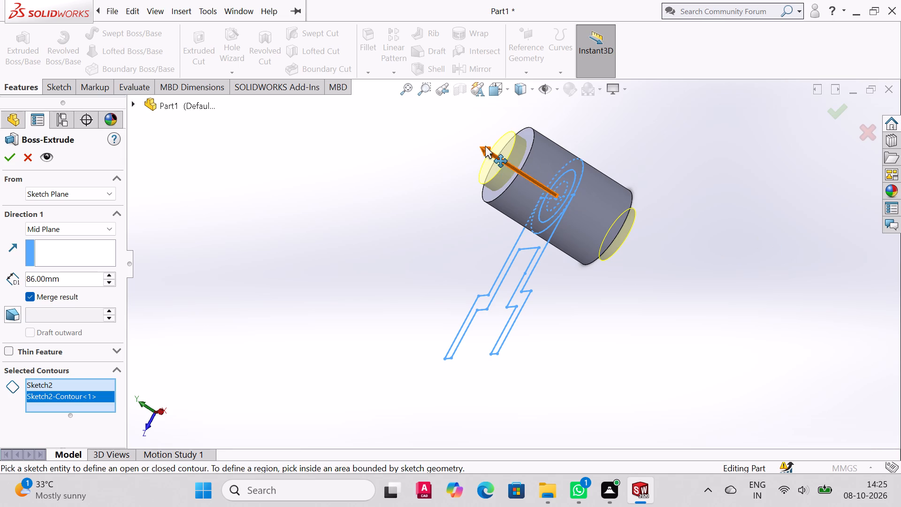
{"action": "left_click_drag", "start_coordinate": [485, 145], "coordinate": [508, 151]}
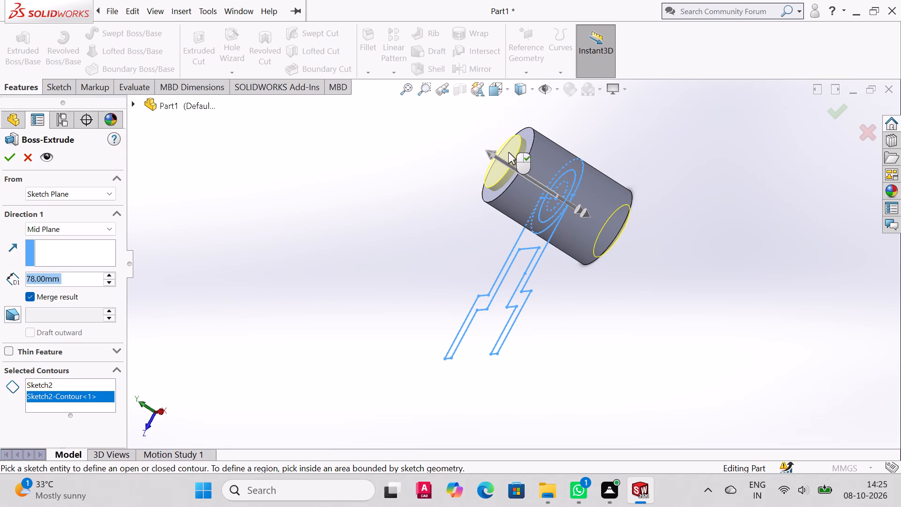
Change the second extrusion's end condition to Blind, keeping the sketch plane as the start.
{"action": "middle_click_drag", "start_coordinate": [729, 271], "coordinate": [812, 116]}
{"action": "middle_click_drag", "start_coordinate": [518, 420], "coordinate": [567, 312]}
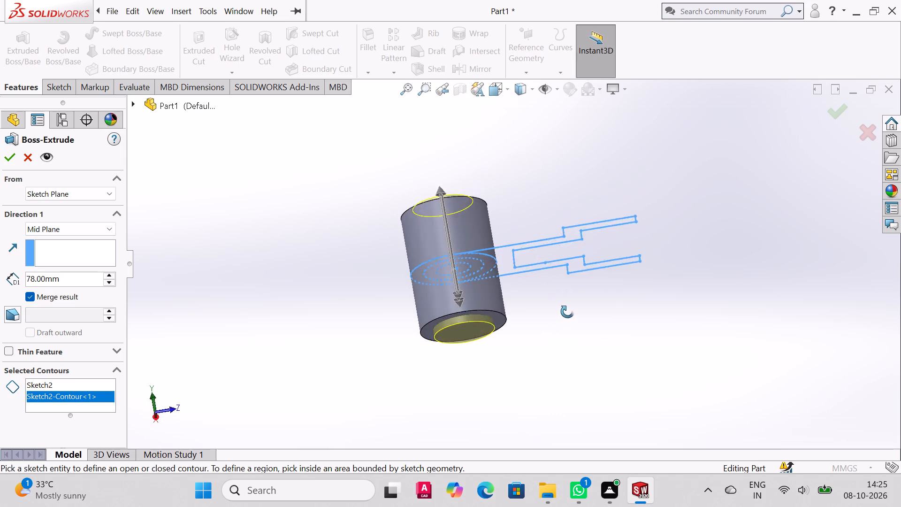
{"action": "middle_click_drag", "start_coordinate": [567, 312], "coordinate": [616, 399]}
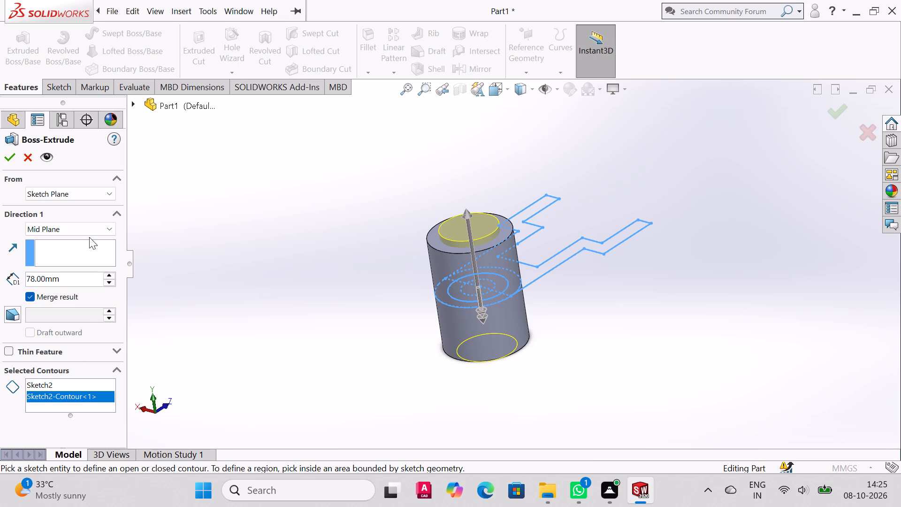
{"action": "left_click", "coordinate": [94, 192]}
{"action": "left_click", "coordinate": [97, 188]}
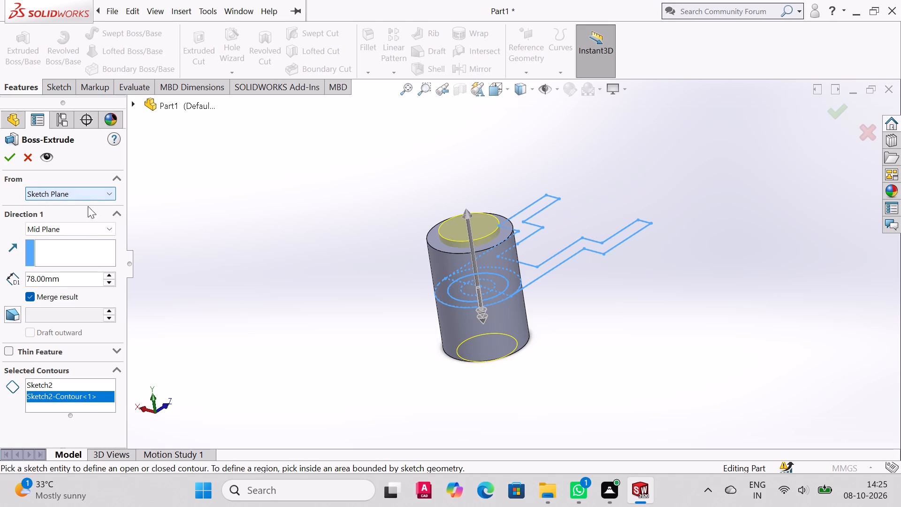
{"action": "left_click", "coordinate": [90, 232]}
{"action": "left_click", "coordinate": [76, 240]}
{"action": "middle_click_drag", "start_coordinate": [398, 285], "coordinate": [410, 311]}
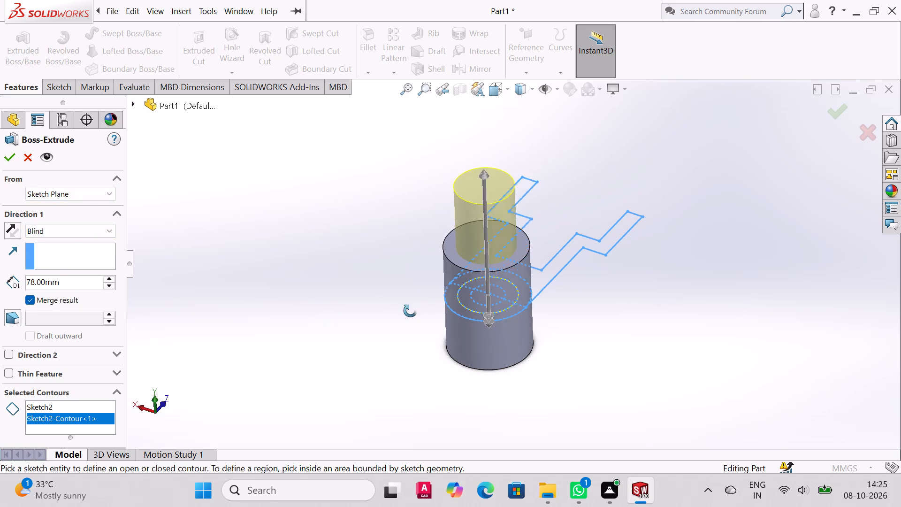
{"action": "middle_click_drag", "start_coordinate": [410, 311], "coordinate": [413, 317]}
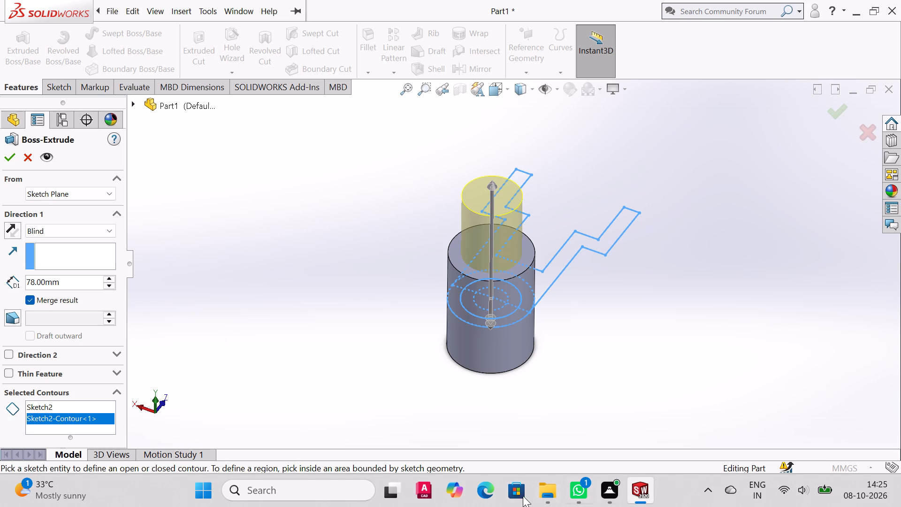
Switch to Calculator, add 35 and 16 to work out the extrusion depth, and return to the model.
{"action": "left_click", "coordinate": [356, 496]}
{"action": "type", "text": "ca"}
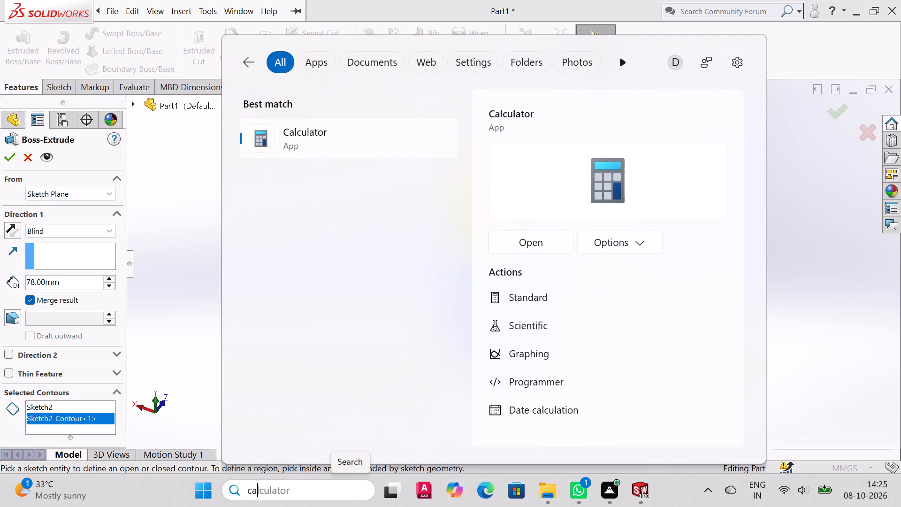
{"action": "key", "text": "l"}
{"action": "key", "text": "Return"}
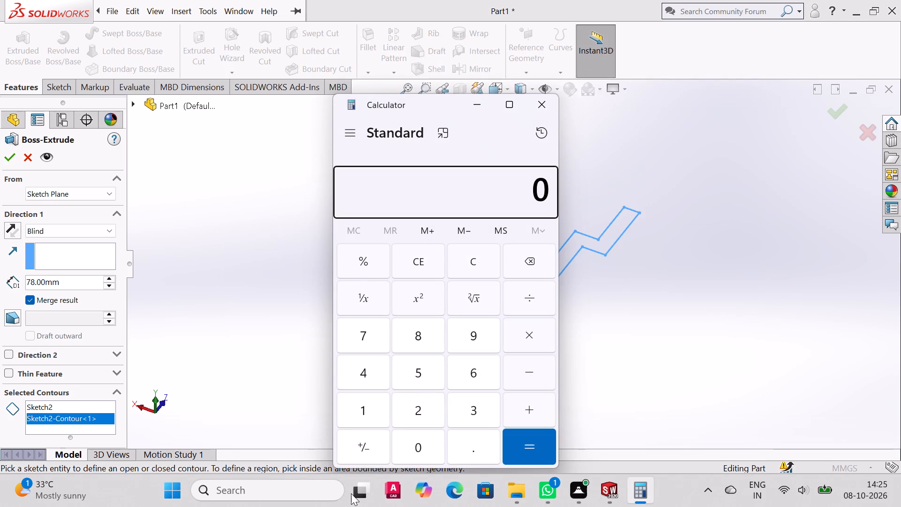
{"action": "type", "text": "35"}
{"action": "key", "text": "shift+plus"}
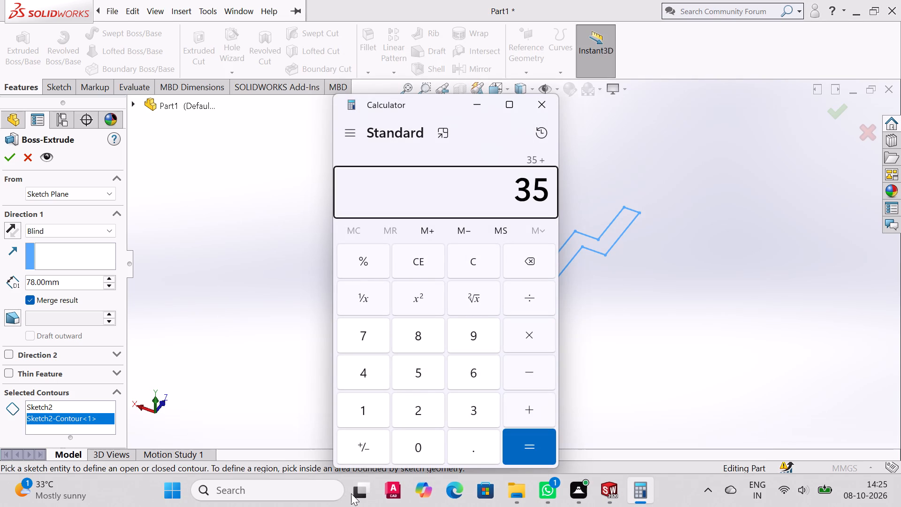
{"action": "type", "text": "16"}
{"action": "key", "text": "Return"}
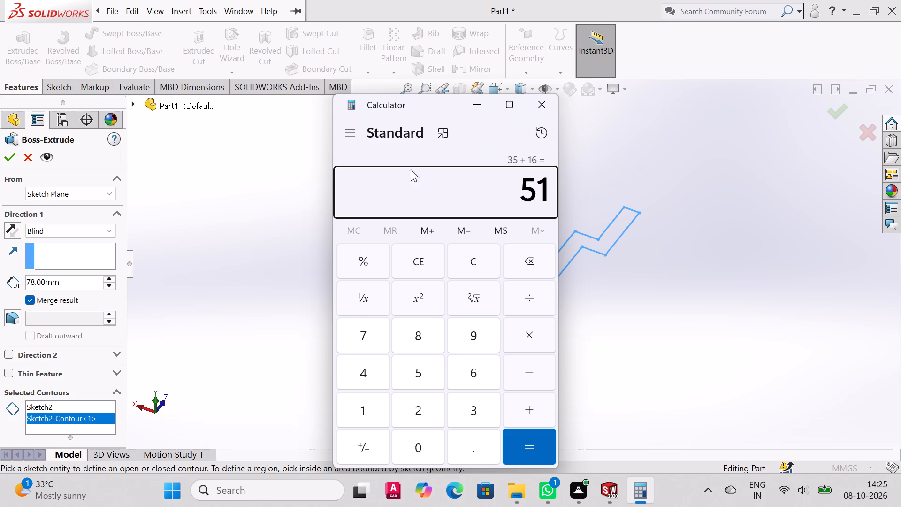
{"action": "left_click", "coordinate": [473, 105]}
Set the Blind depth to 51 mm and accept the 35 mm circle's extrusion.
{"action": "left_click", "coordinate": [77, 285]}
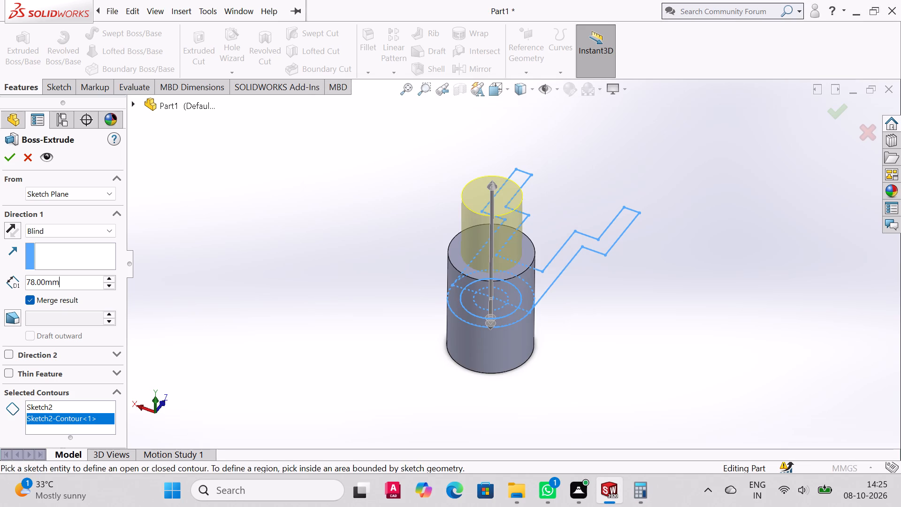
{"action": "left_click_drag", "start_coordinate": [76, 283], "coordinate": [0, 304]}
{"action": "type", "text": "51"}
{"action": "key", "text": "Return"}
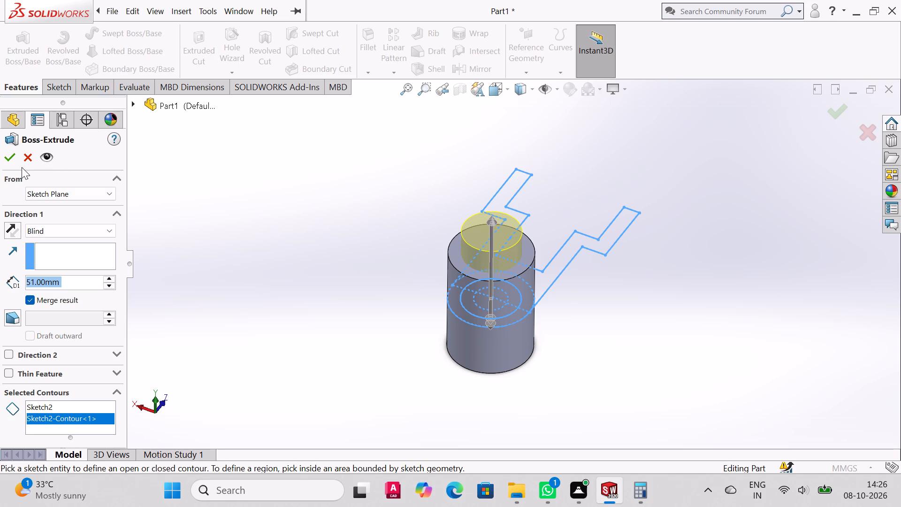
{"action": "left_click", "coordinate": [12, 157]}
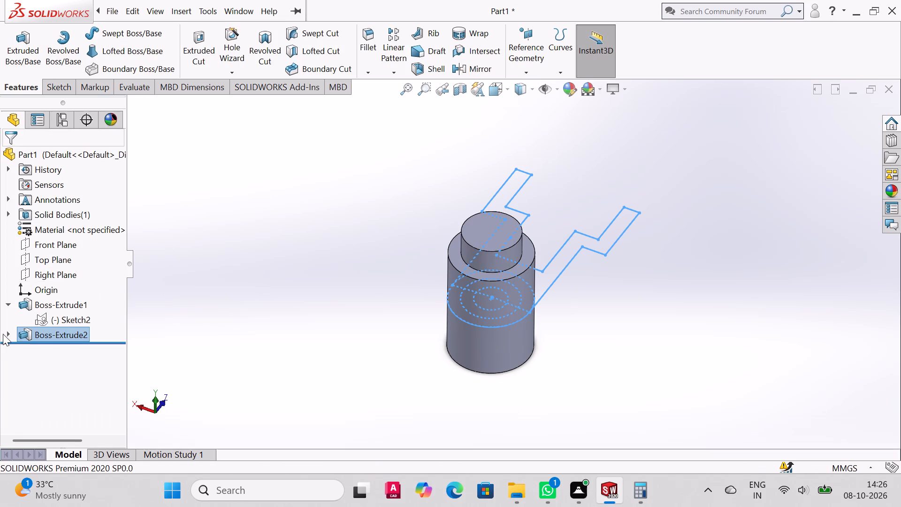
Start an Extruded Cut from the shared sketch and select both half regions of the 20 mm circle as contours.
{"action": "left_click", "coordinate": [4, 334]}
{"action": "left_click", "coordinate": [41, 352]}
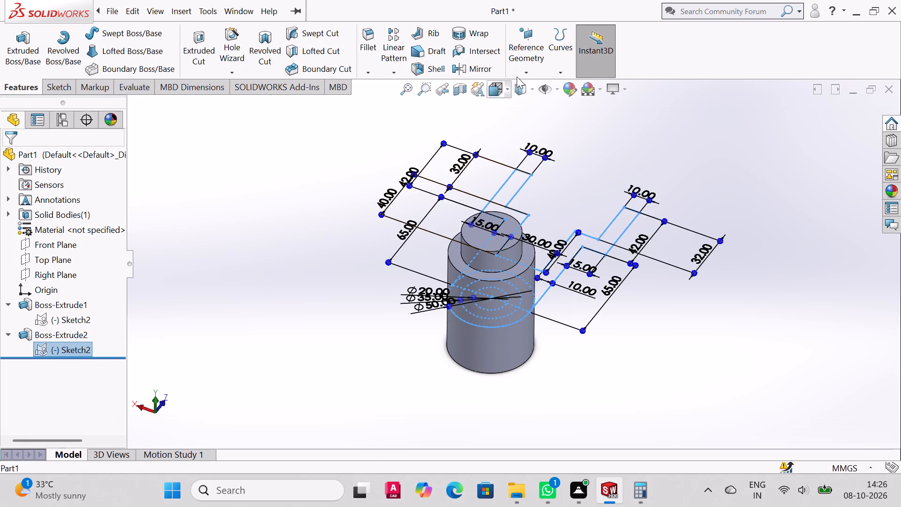
{"action": "left_click", "coordinate": [202, 38]}
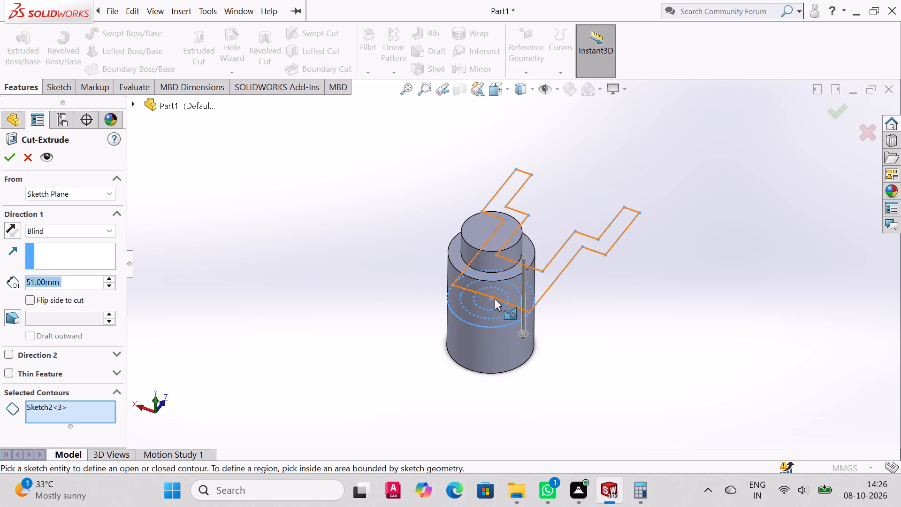
{"action": "left_click", "coordinate": [489, 304]}
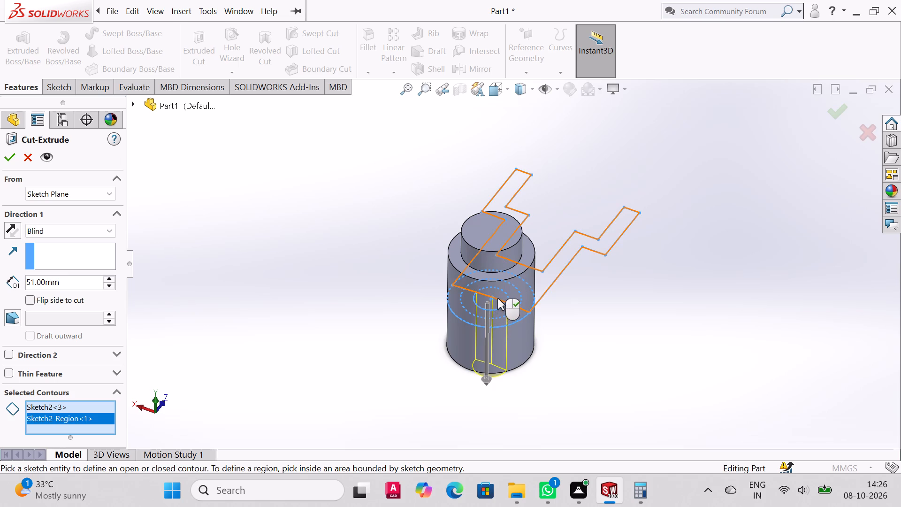
{"action": "left_click", "coordinate": [495, 294]}
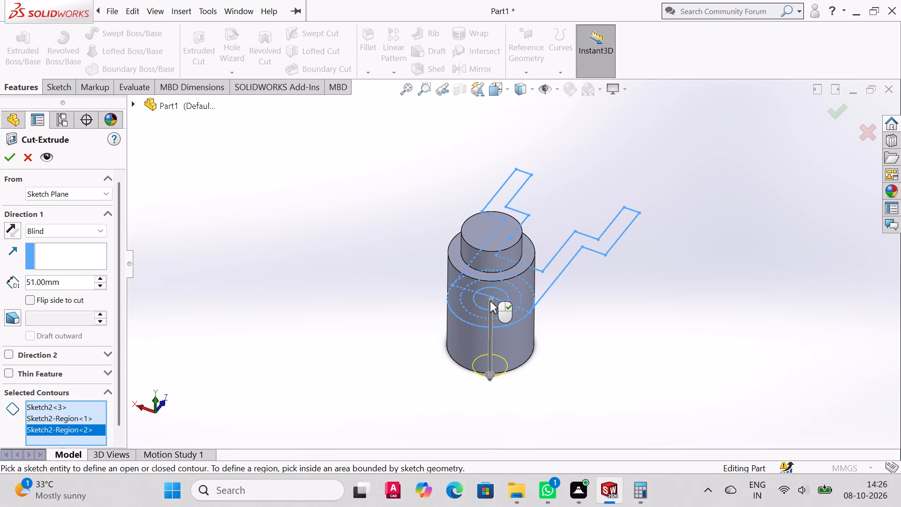
{"action": "left_click", "coordinate": [490, 301]}
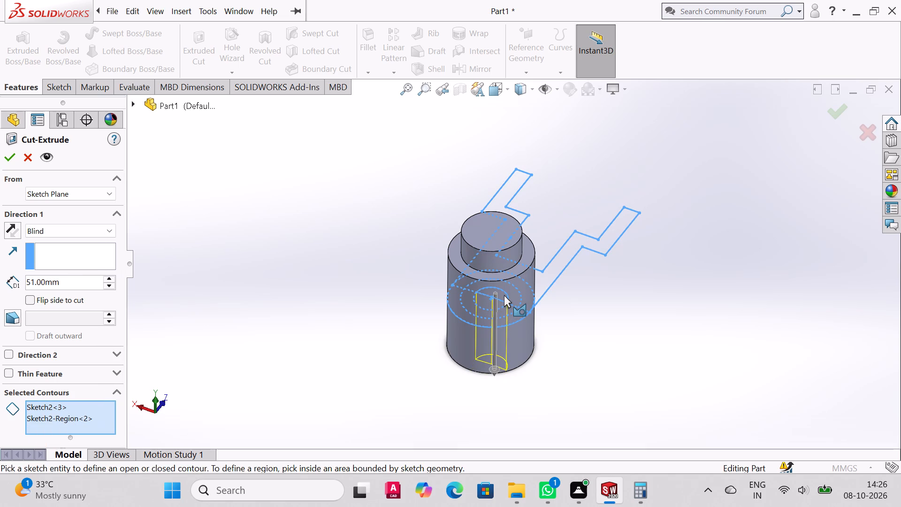
{"action": "left_click", "coordinate": [504, 295]}
{"action": "left_click", "coordinate": [502, 295]}
{"action": "left_click", "coordinate": [481, 301]}
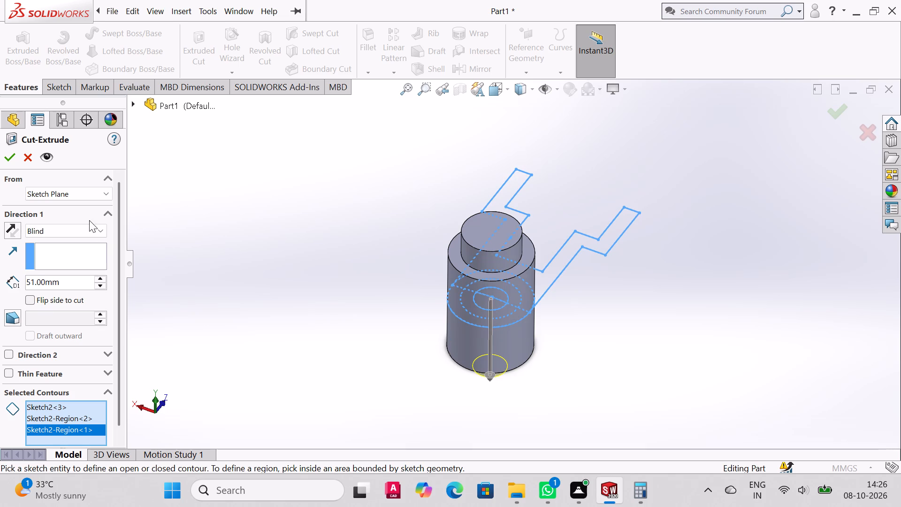
Cut the 20 mm circle through the stepped cylinder with a Mid Plane depth of 100 mm.
{"action": "left_click", "coordinate": [99, 228]}
{"action": "left_click", "coordinate": [77, 321]}
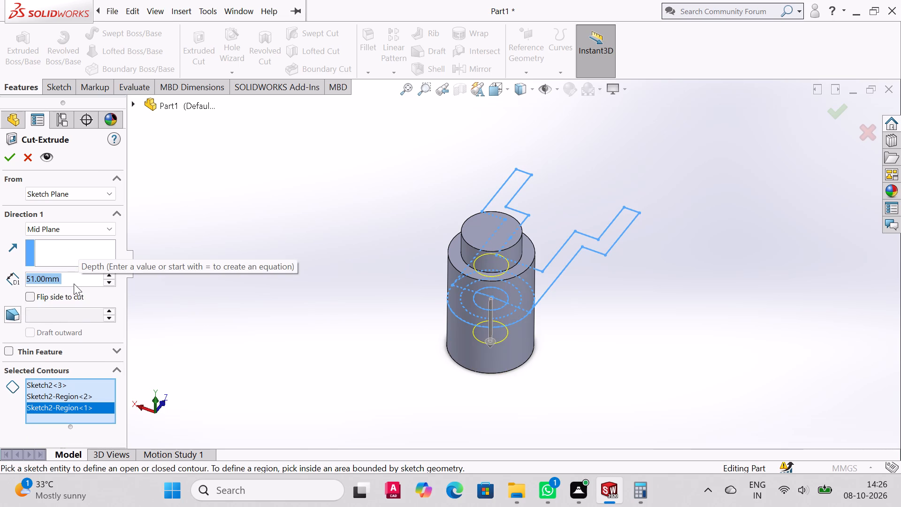
{"action": "type", "text": "100"}
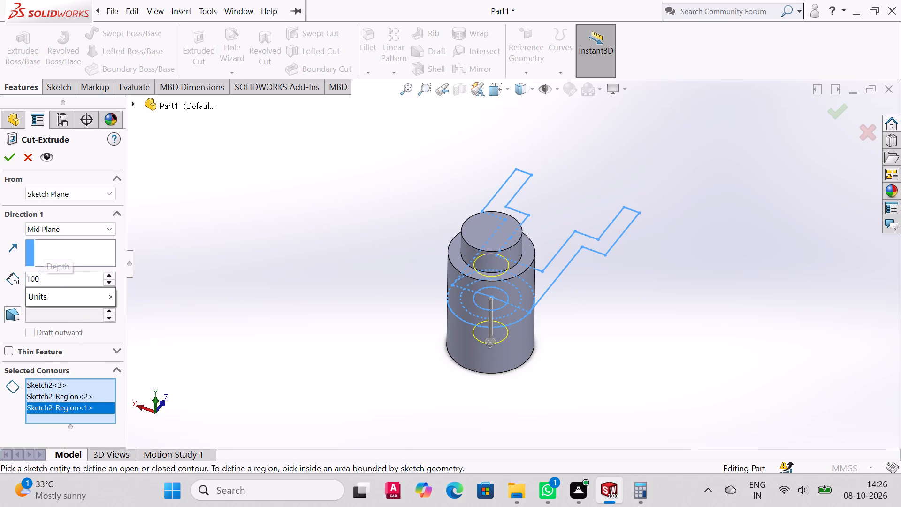
{"action": "key", "text": "Return"}
{"action": "middle_click_drag", "start_coordinate": [468, 336], "coordinate": [452, 376]}
{"action": "scroll", "coordinate": [472, 298], "scroll_direction": "down", "scroll_amount": 1}
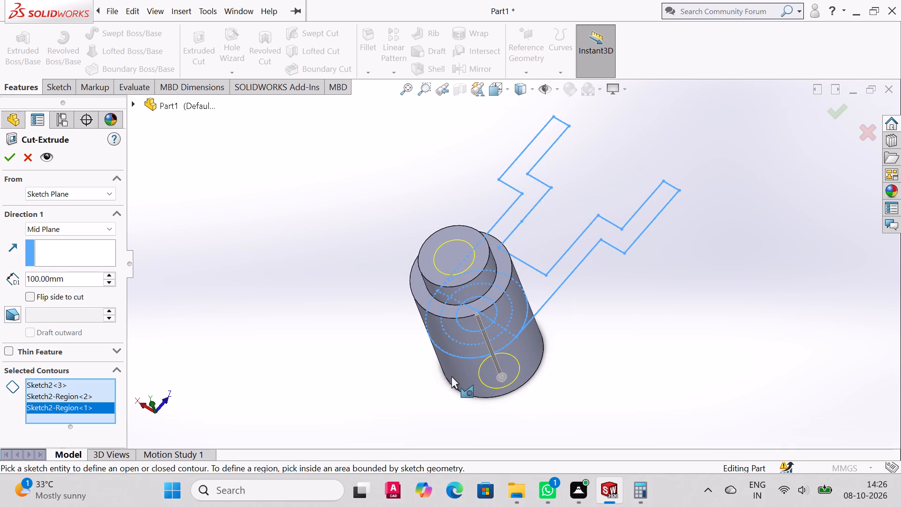
{"action": "left_click", "coordinate": [9, 158]}
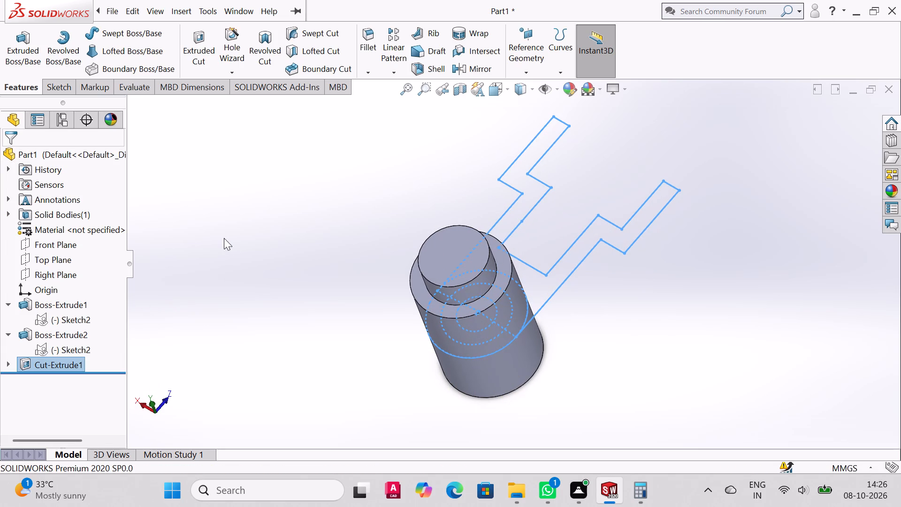
Edit the central hole's extruded cut and set its Mid Plane depth to 110 mm.
{"action": "middle_click_drag", "start_coordinate": [570, 301], "coordinate": [539, 280]}
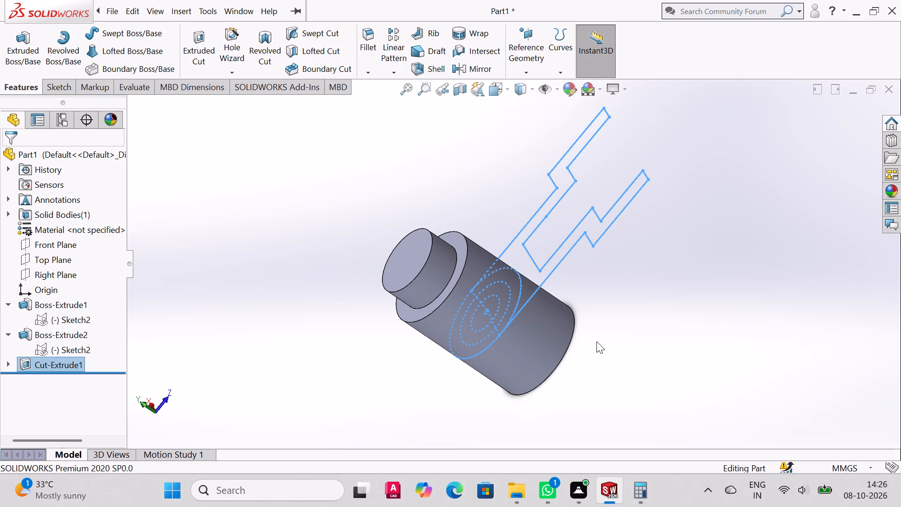
{"action": "left_click", "coordinate": [21, 364]}
{"action": "left_click", "coordinate": [27, 327]}
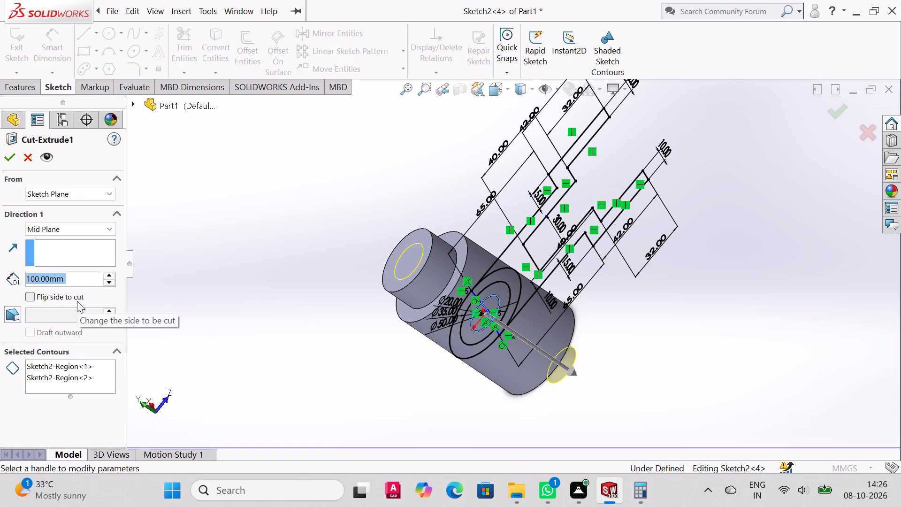
{"action": "type", "text": "110"}
{"action": "key", "text": "Return"}
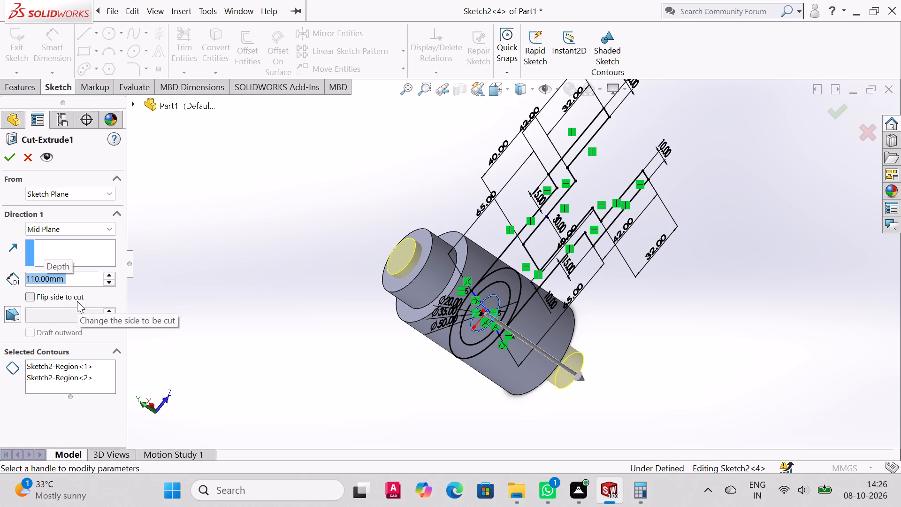
{"action": "left_click", "coordinate": [13, 162]}
Start a boss extrusion of the stepped two-arm region from the shared sketch, using a Mid Plane end condition from the sketch plane.
{"action": "middle_click_drag", "start_coordinate": [580, 324], "coordinate": [352, 290]}
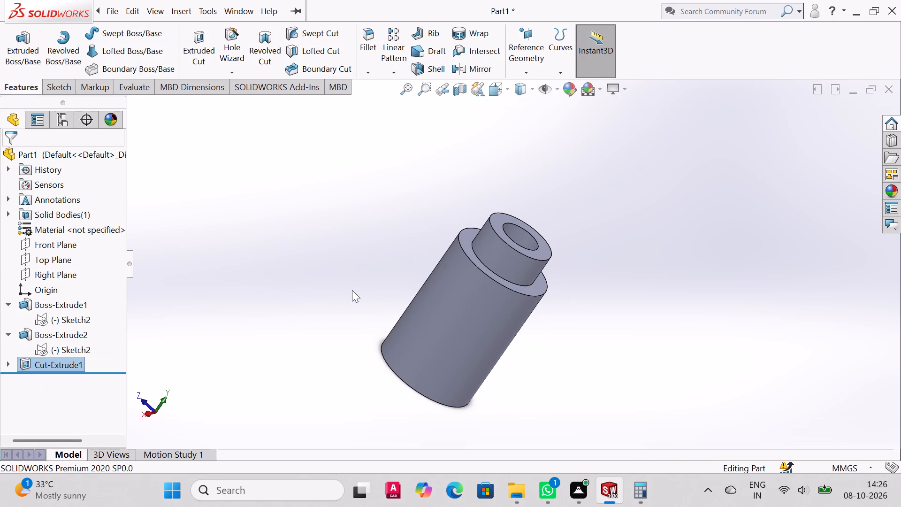
{"action": "key", "text": "ctrl+7"}
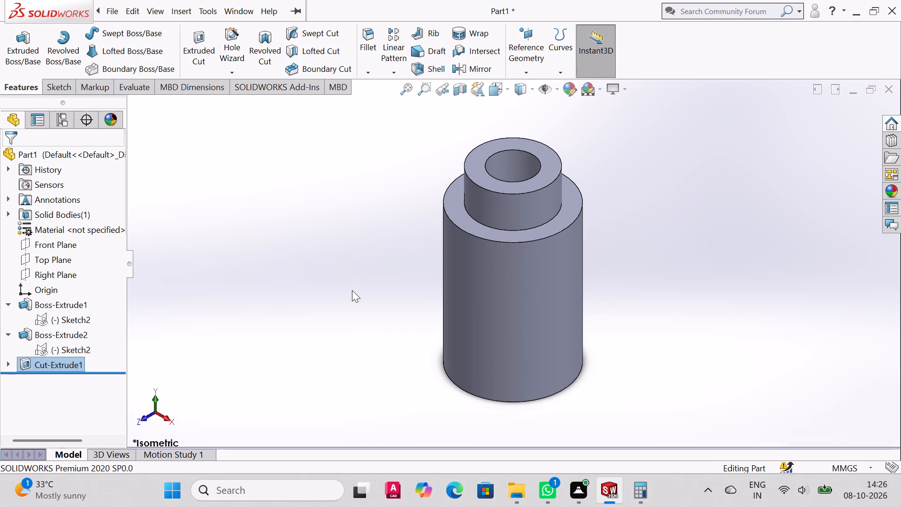
{"action": "left_click", "coordinate": [10, 365]}
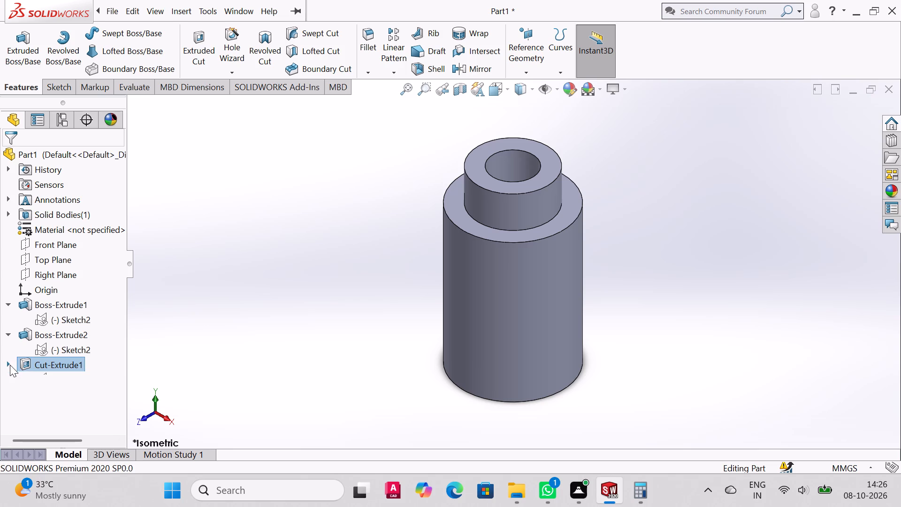
{"action": "left_click", "coordinate": [34, 375]}
{"action": "left_click", "coordinate": [40, 378]}
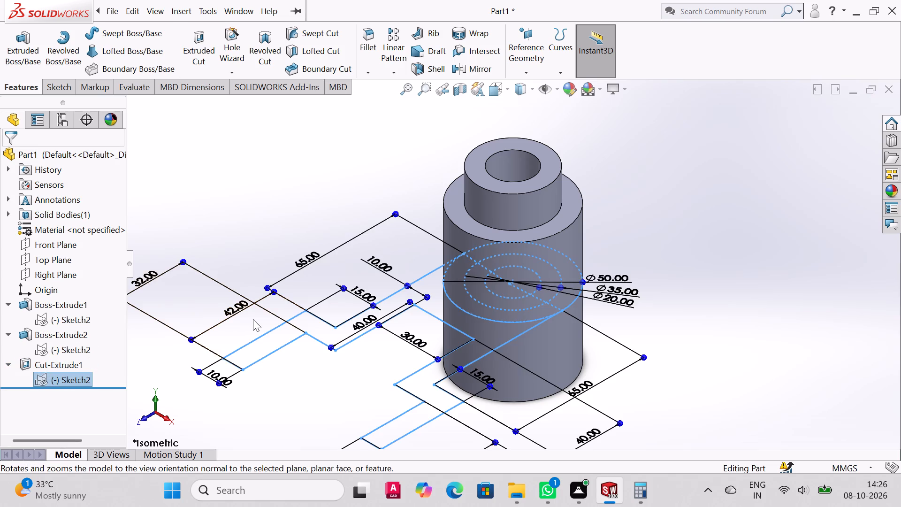
{"action": "left_click", "coordinate": [25, 44]}
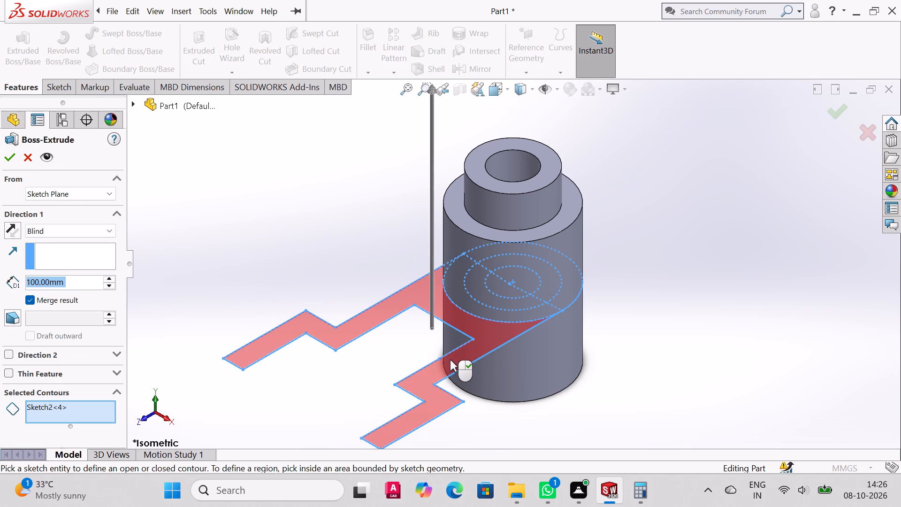
{"action": "left_click", "coordinate": [450, 360]}
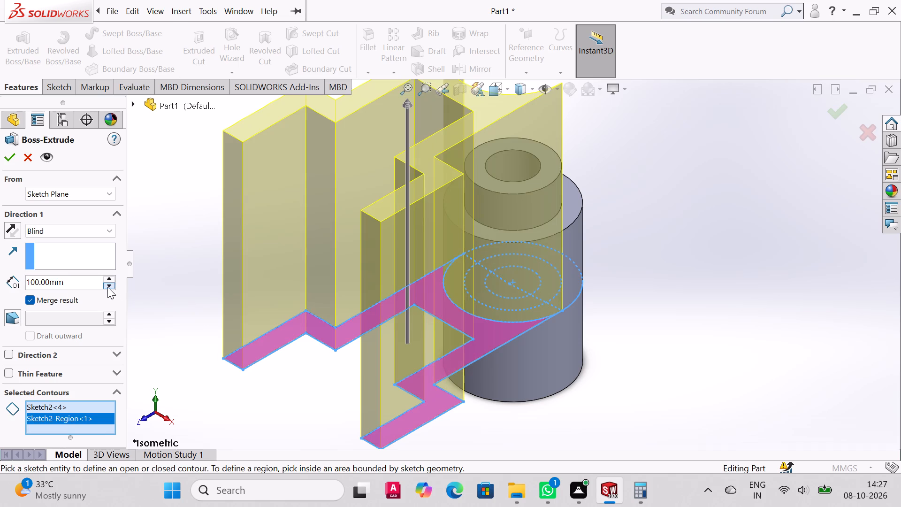
{"action": "left_click", "coordinate": [108, 185]}
{"action": "left_click", "coordinate": [107, 192]}
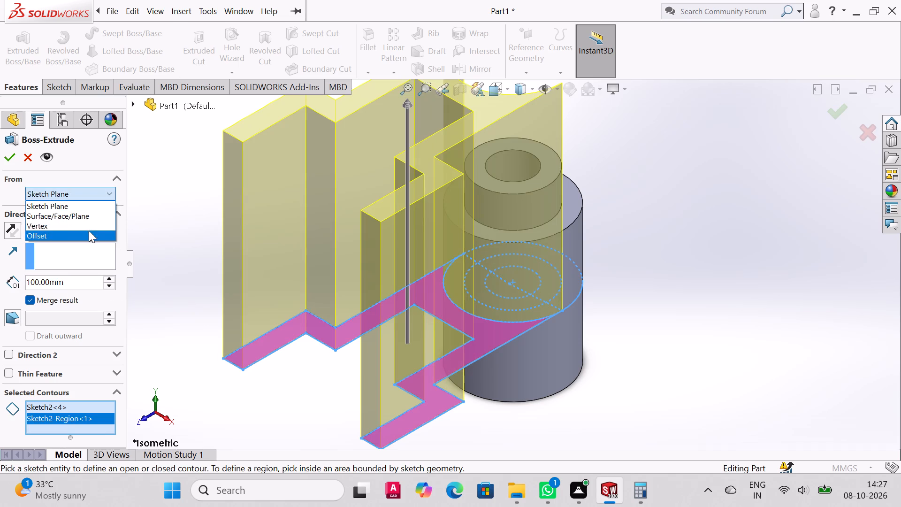
{"action": "left_click", "coordinate": [112, 190]}
{"action": "left_click", "coordinate": [109, 224]}
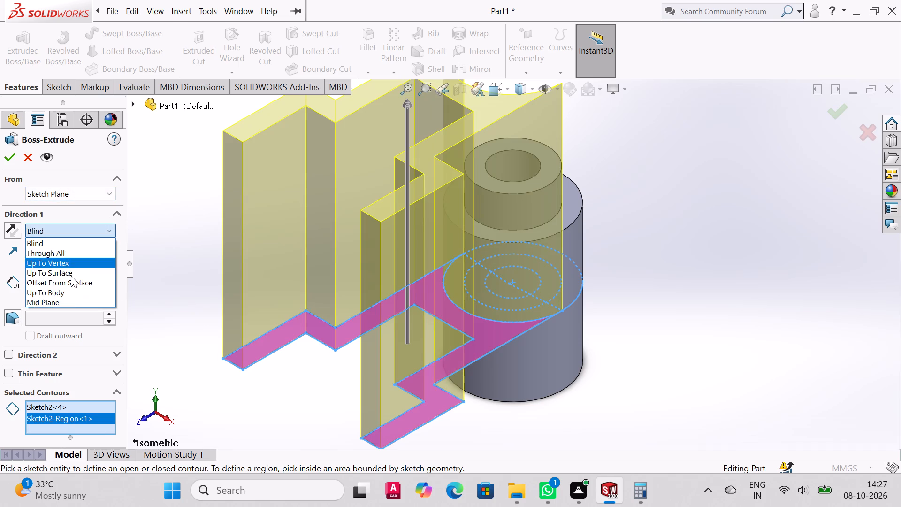
{"action": "left_click", "coordinate": [72, 306]}
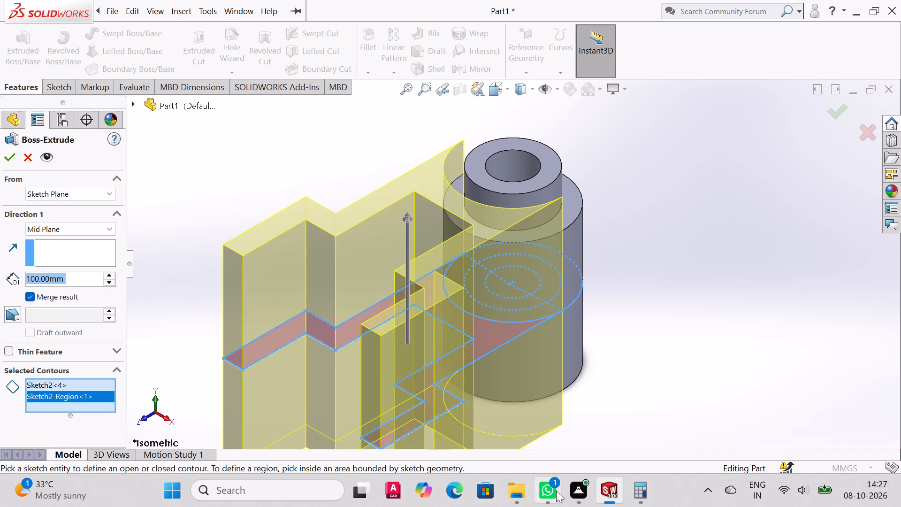
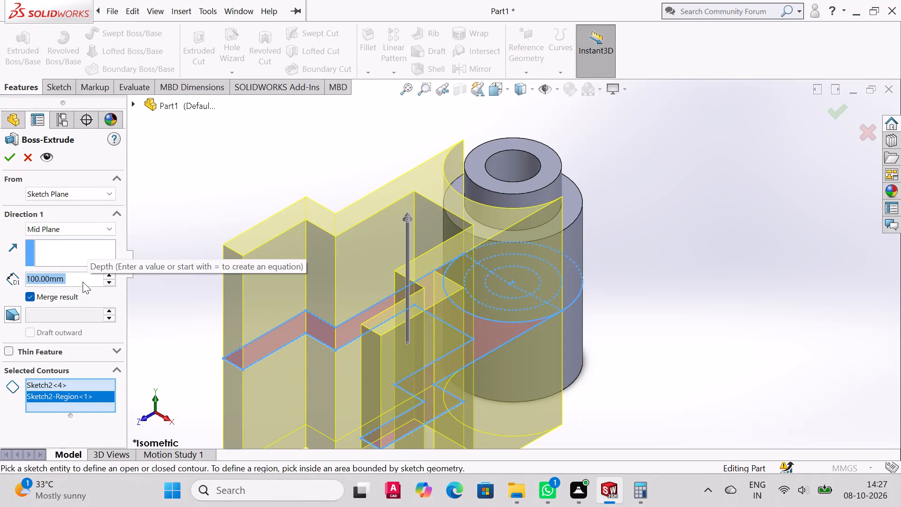
Set the Mid Plane depth of the stepped two-arm boss extrusion to 35 mm and finish it.
{"action": "type", "text": "35"}
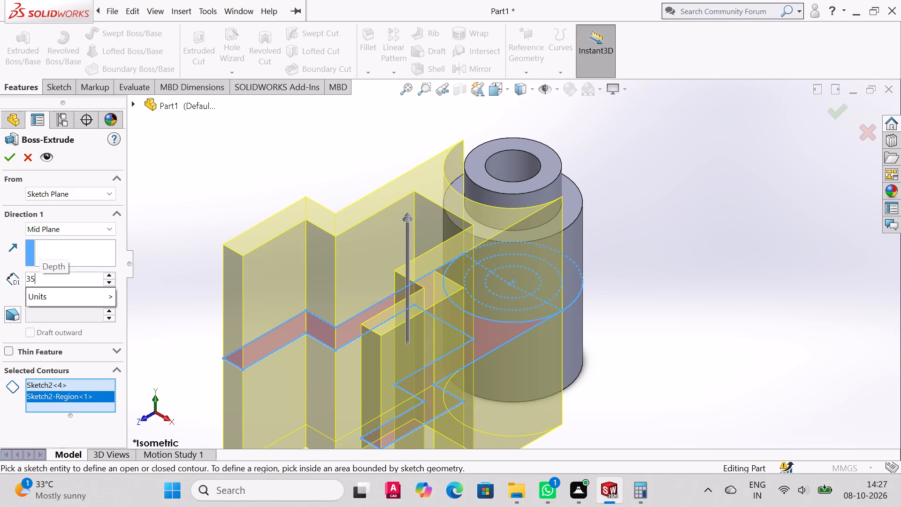
{"action": "key", "text": "Return"}
{"action": "scroll", "coordinate": [536, 366], "scroll_direction": "down", "scroll_amount": 1}
{"action": "middle_click_drag", "start_coordinate": [536, 366], "coordinate": [532, 361]}
{"action": "scroll", "coordinate": [536, 366], "scroll_direction": "up", "scroll_amount": 1}
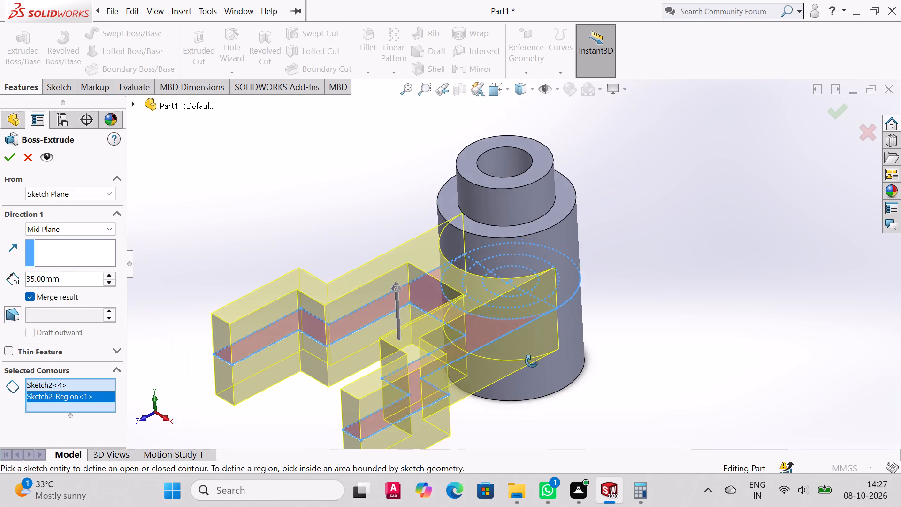
{"action": "middle_click_drag", "start_coordinate": [532, 361], "coordinate": [533, 358]}
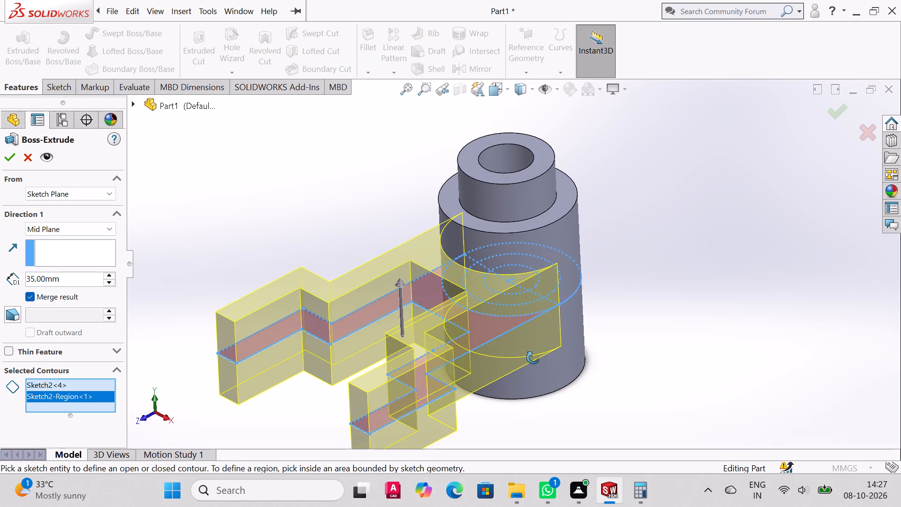
{"action": "middle_click_drag", "start_coordinate": [533, 358], "coordinate": [533, 358]}
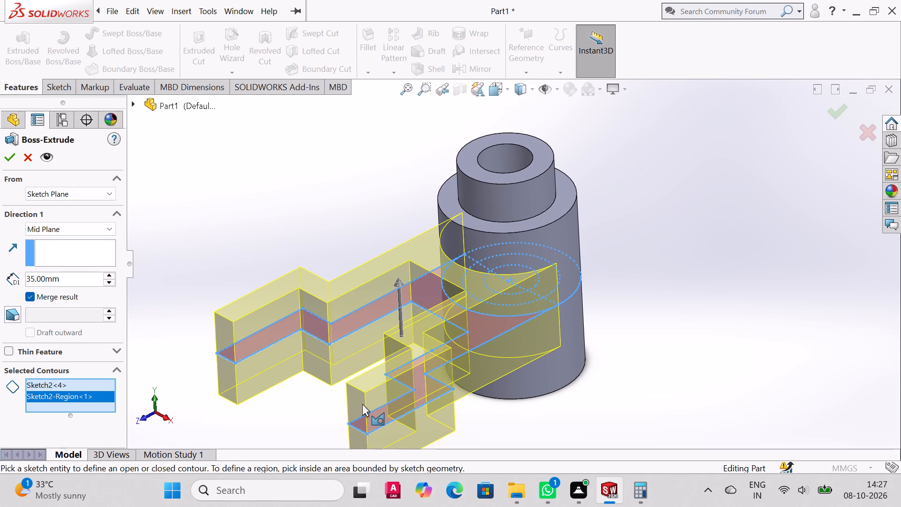
{"action": "middle_click_drag", "start_coordinate": [611, 281], "coordinate": [567, 190]}
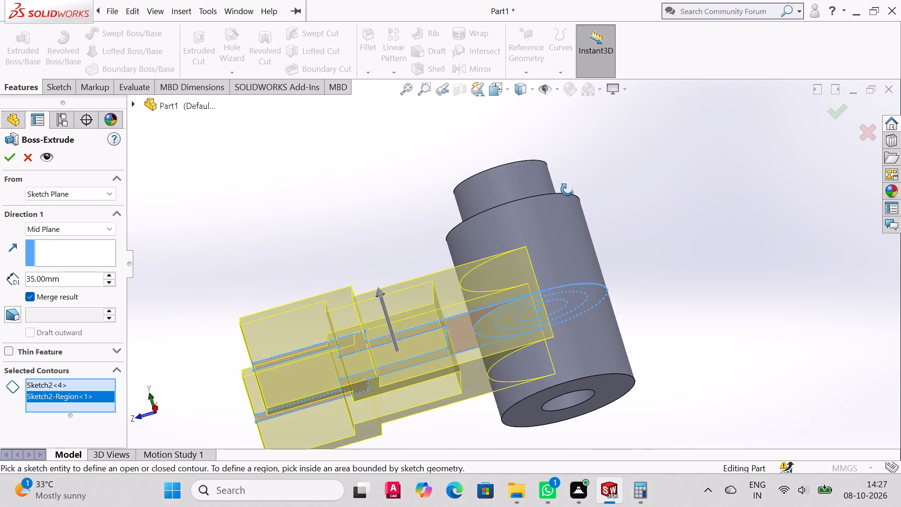
{"action": "middle_click_drag", "start_coordinate": [567, 190], "coordinate": [581, 229]}
{"action": "left_click", "coordinate": [10, 157]}
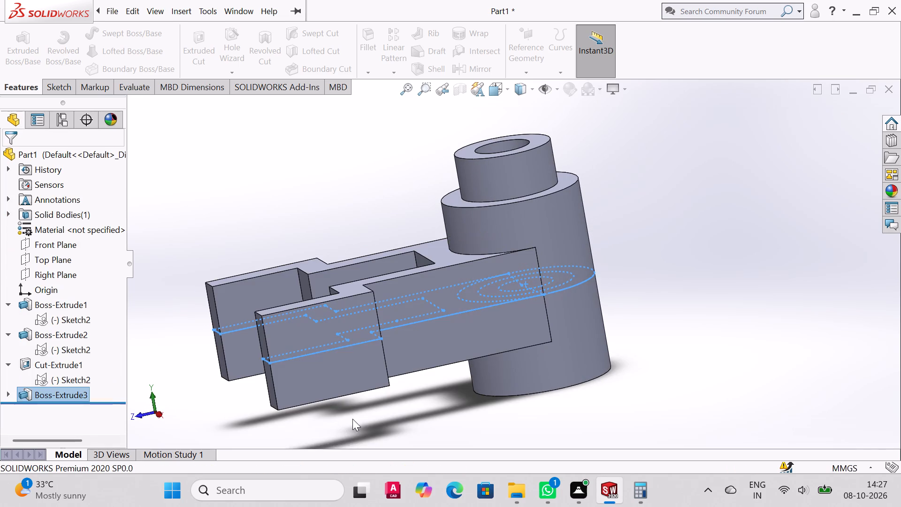
Examine the extruded two-arm profile from several sides and display its feature dimensions on the model.
{"action": "middle_click_drag", "start_coordinate": [410, 408], "coordinate": [382, 384]}
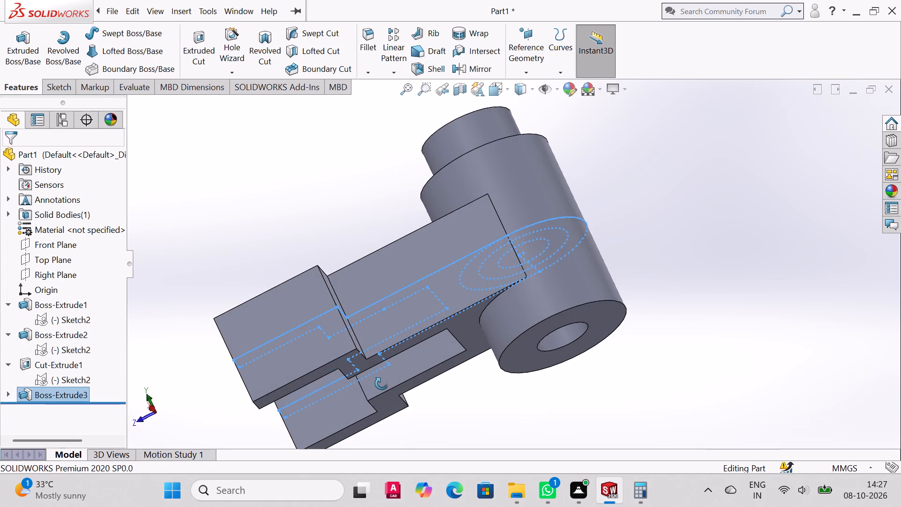
{"action": "middle_click_drag", "start_coordinate": [382, 384], "coordinate": [389, 382]}
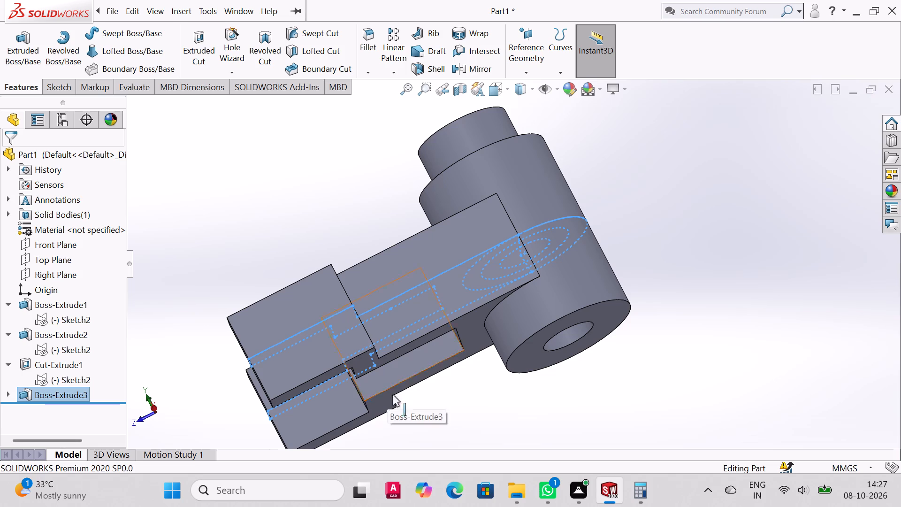
{"action": "middle_click_drag", "start_coordinate": [463, 355], "coordinate": [507, 351]}
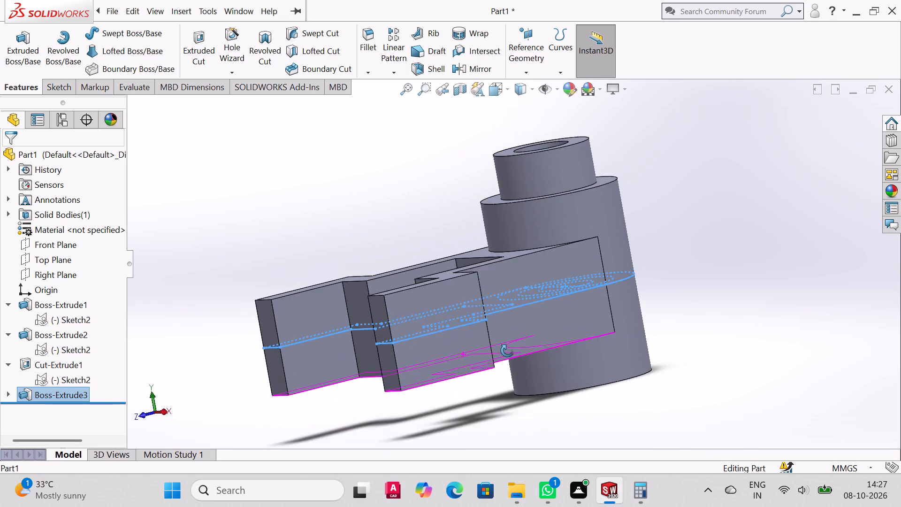
{"action": "middle_click_drag", "start_coordinate": [507, 351], "coordinate": [507, 351]}
{"action": "scroll", "coordinate": [530, 351], "scroll_direction": "up", "scroll_amount": 3}
{"action": "scroll", "coordinate": [547, 331], "scroll_direction": "down", "scroll_amount": 1}
{"action": "middle_click_drag", "start_coordinate": [548, 331], "coordinate": [554, 341]}
{"action": "scroll", "coordinate": [554, 341], "scroll_direction": "down", "scroll_amount": 1}
{"action": "scroll", "coordinate": [546, 343], "scroll_direction": "up", "scroll_amount": 1}
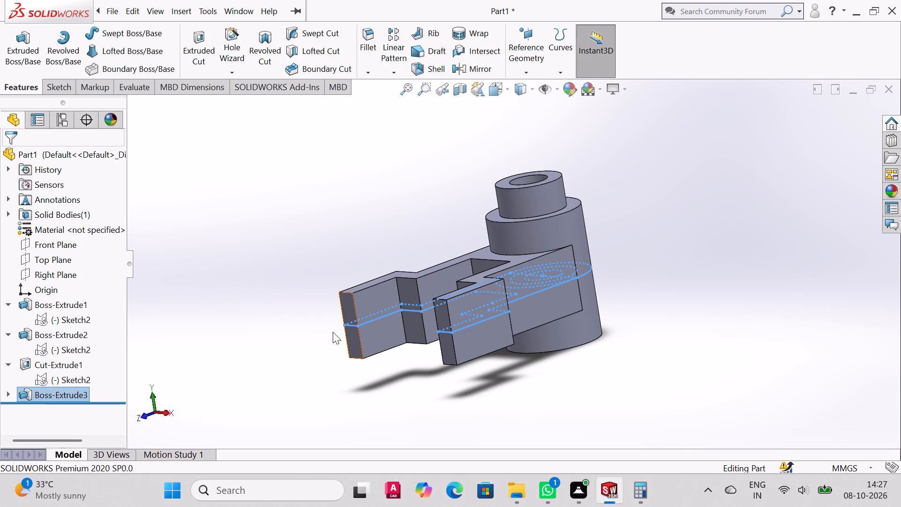
{"action": "left_click", "coordinate": [6, 393]}
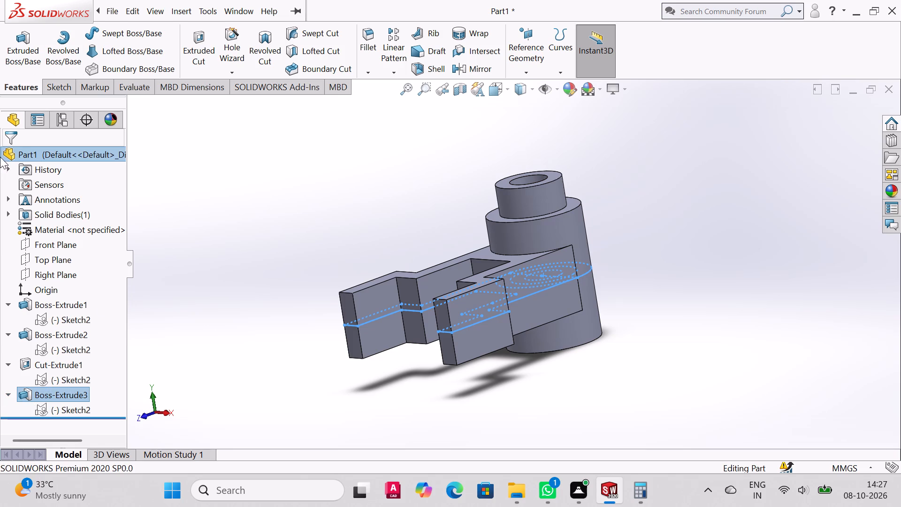
{"action": "double_click", "coordinate": [481, 346]}
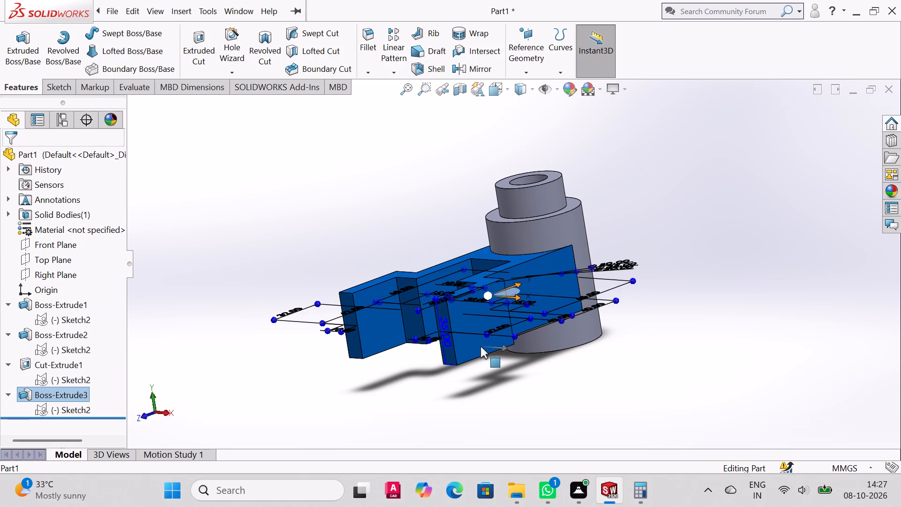
{"action": "left_click", "coordinate": [430, 417]}
{"action": "key", "text": "Escape"}
{"action": "key", "text": "Escape"}
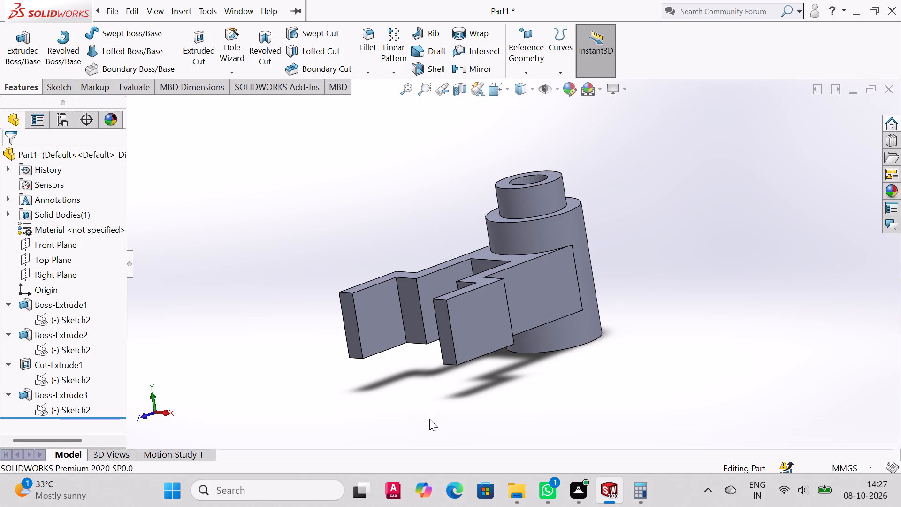
{"action": "key", "text": "Escape"}
Sketch a circle about 29 mm in diameter on the outer side face of the +X arm's end section.
{"action": "left_click", "coordinate": [468, 330]}
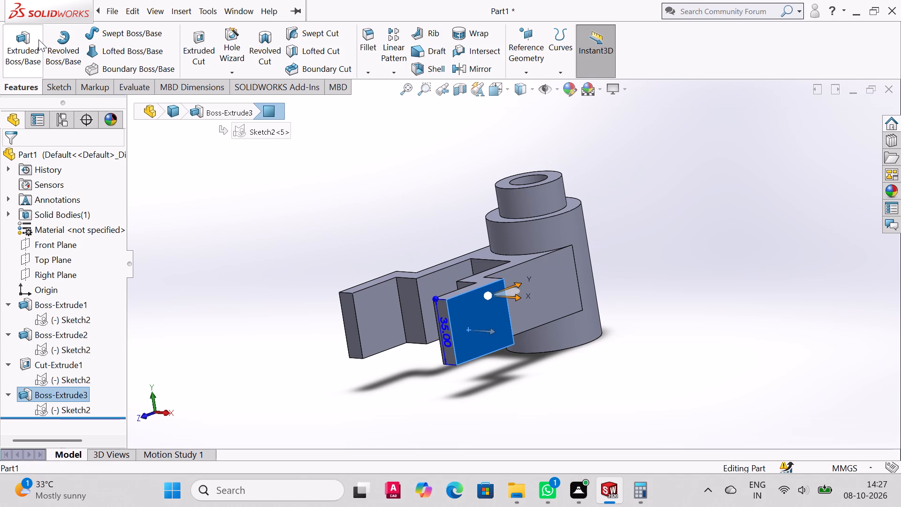
{"action": "left_click", "coordinate": [63, 85]}
{"action": "double_click", "coordinate": [113, 31]}
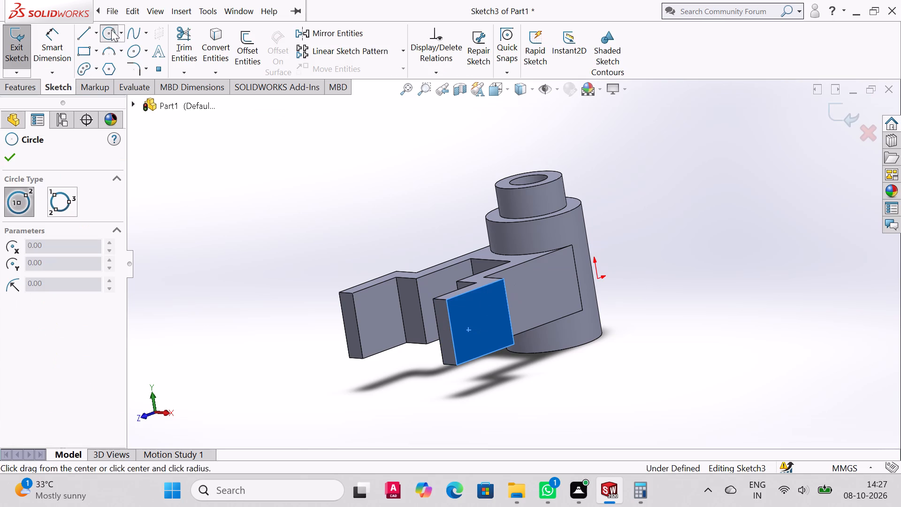
{"action": "left_click", "coordinate": [484, 319]}
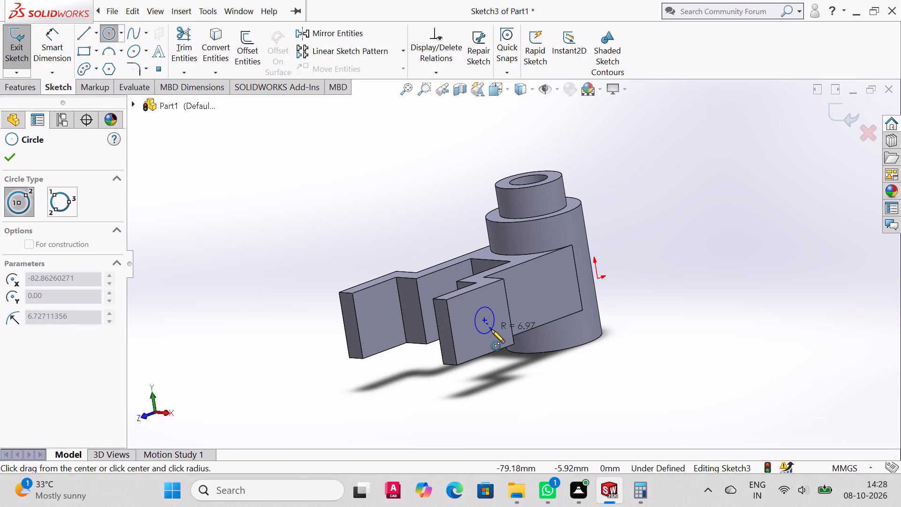
{"action": "left_click", "coordinate": [503, 331]}
{"action": "right_click", "coordinate": [571, 331]}
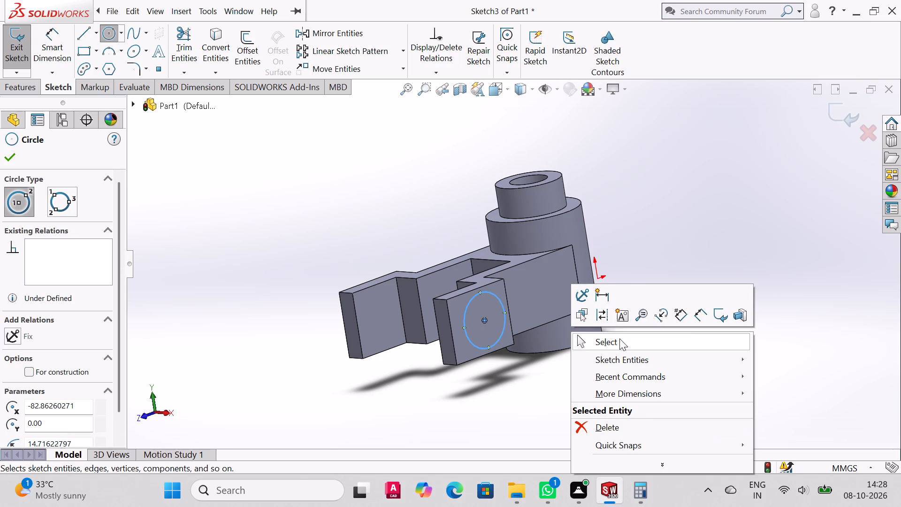
{"action": "left_click", "coordinate": [619, 342]}
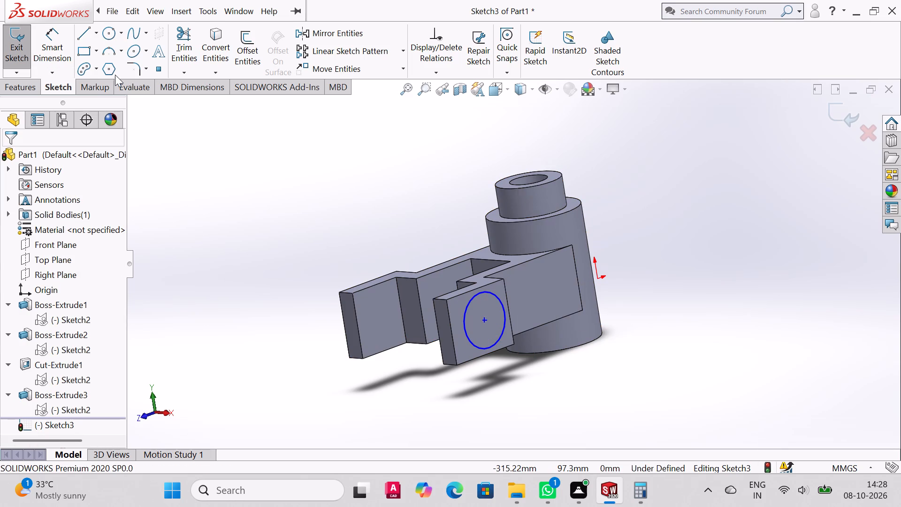
Dimension the new circle on the arm's end face with a diameter of 12 mm.
{"action": "left_click", "coordinate": [51, 37]}
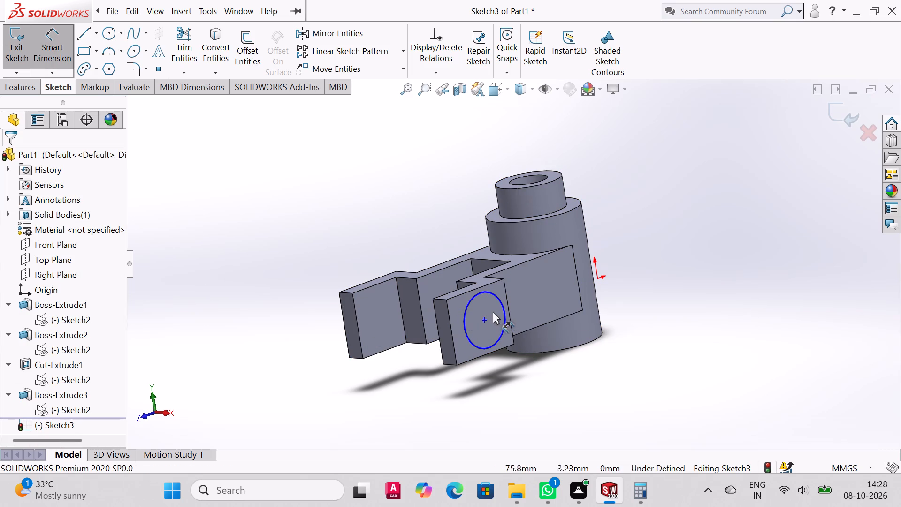
{"action": "left_click", "coordinate": [489, 347]}
{"action": "left_click", "coordinate": [520, 393]}
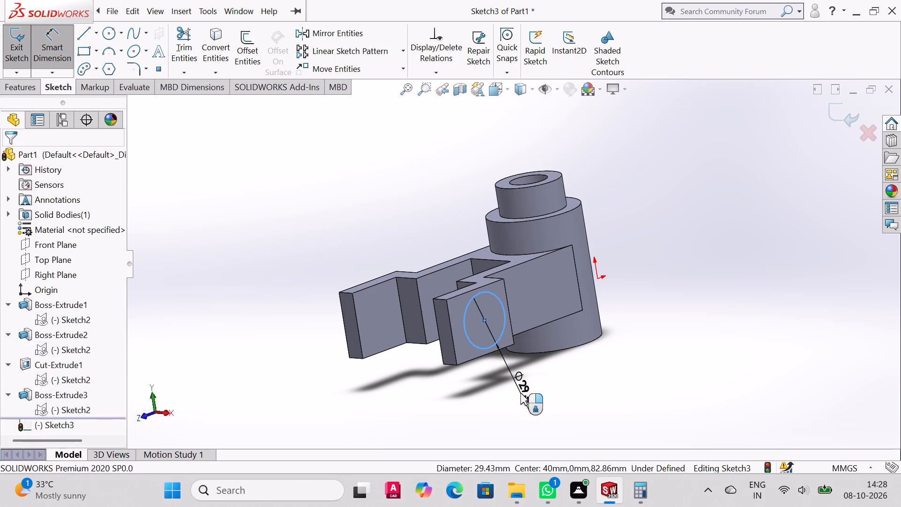
{"action": "type", "text": "12"}
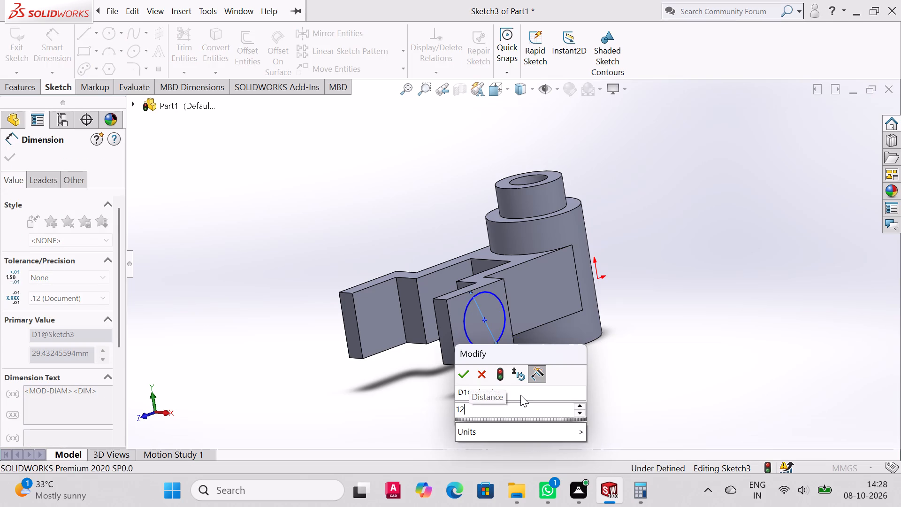
{"action": "key", "text": "Return"}
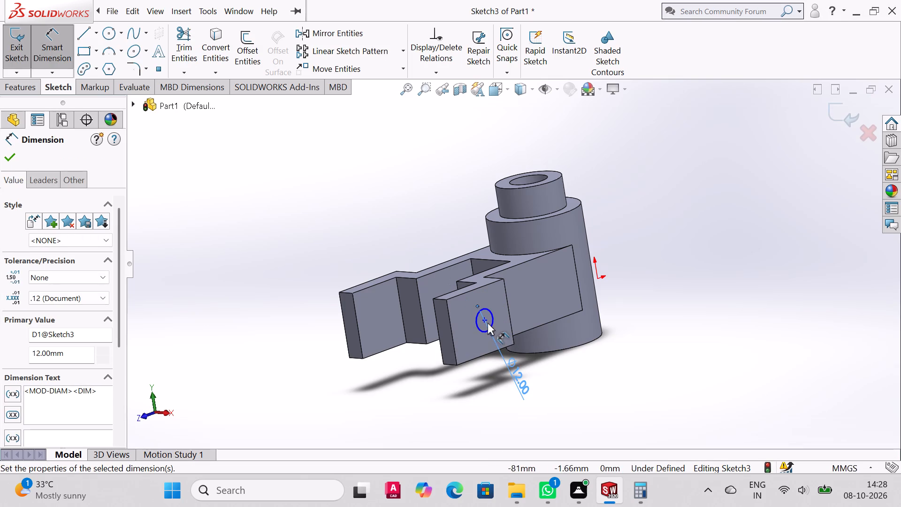
Dimension the circle's centre 23 mm from the end face's vertical edge nearest the cylinder.
{"action": "left_click", "coordinate": [487, 320]}
{"action": "left_click", "coordinate": [484, 319]}
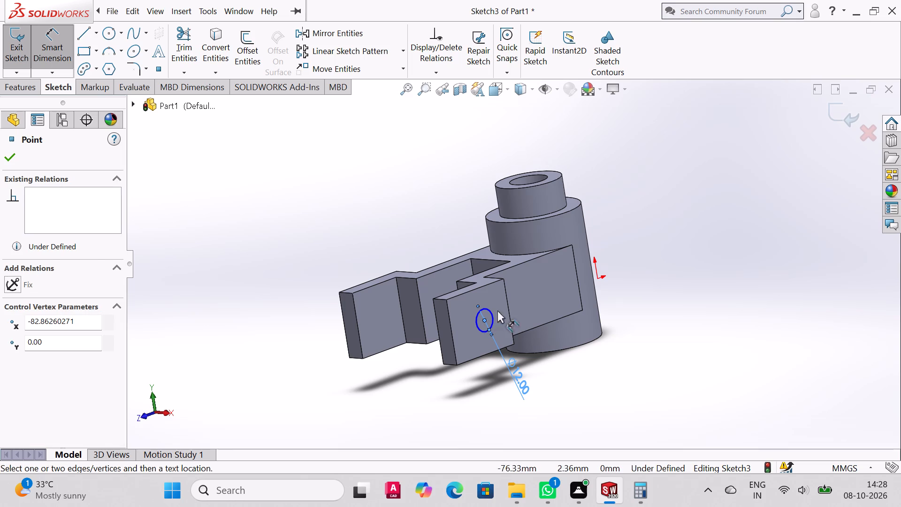
{"action": "left_click", "coordinate": [508, 305]}
{"action": "left_click", "coordinate": [545, 386]}
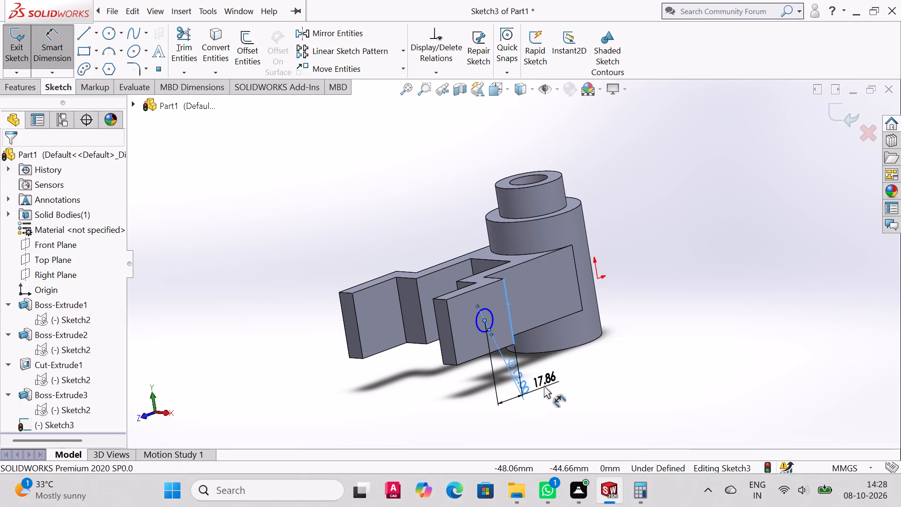
{"action": "type", "text": "23"}
{"action": "key", "text": "Return"}
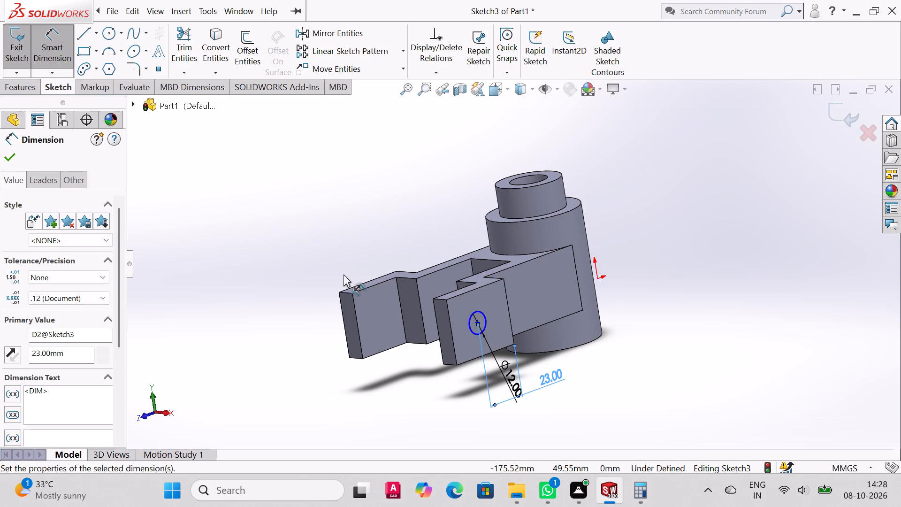
{"action": "left_click", "coordinate": [8, 164]}
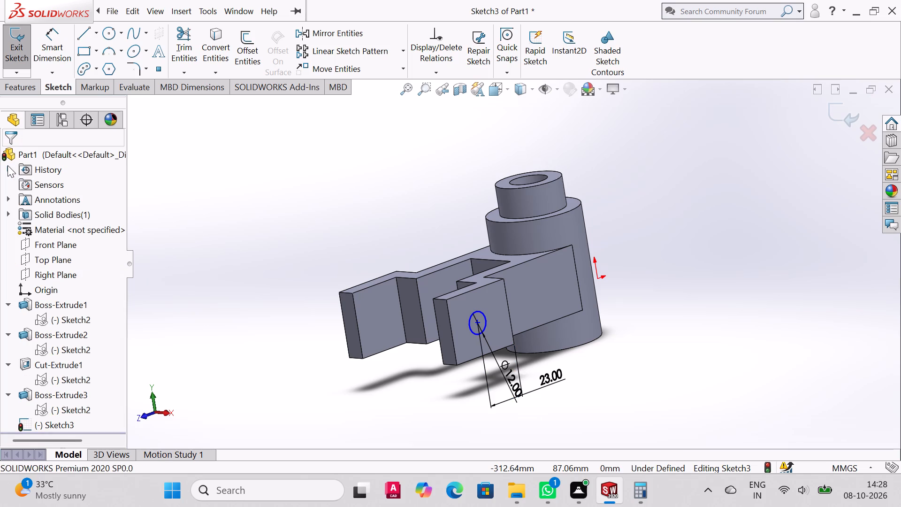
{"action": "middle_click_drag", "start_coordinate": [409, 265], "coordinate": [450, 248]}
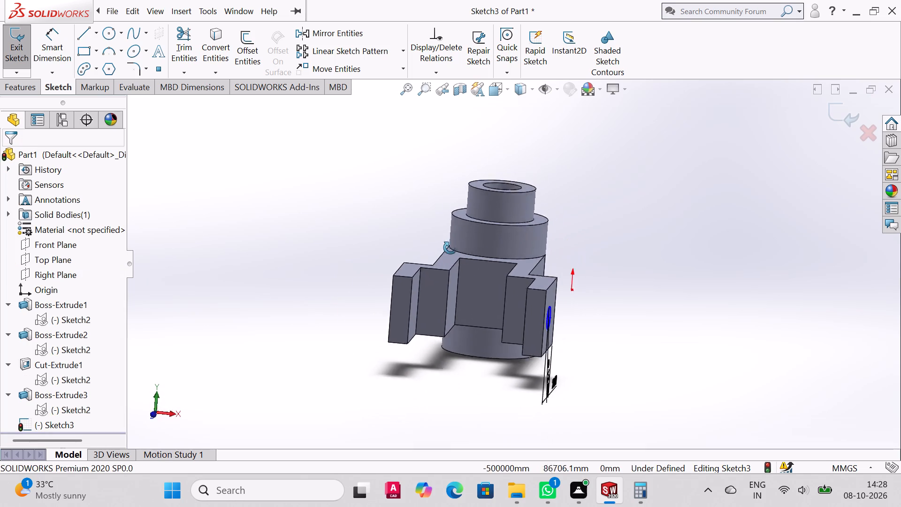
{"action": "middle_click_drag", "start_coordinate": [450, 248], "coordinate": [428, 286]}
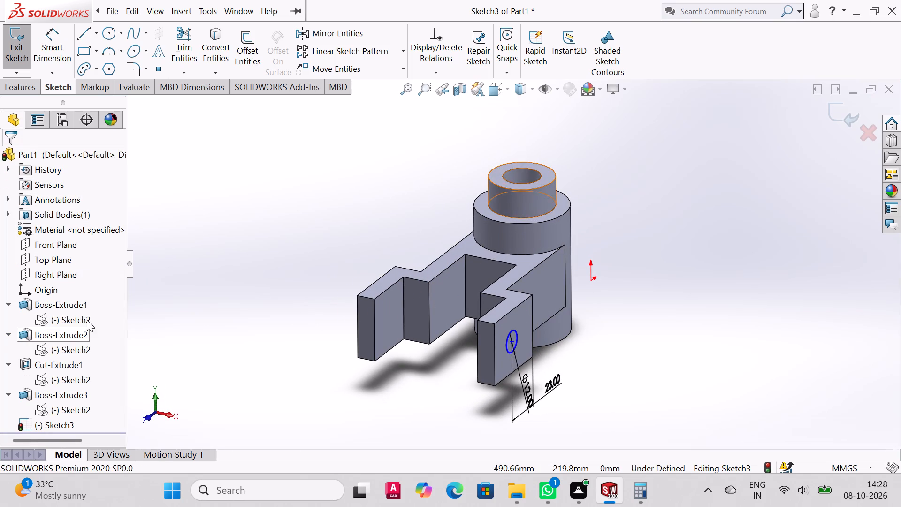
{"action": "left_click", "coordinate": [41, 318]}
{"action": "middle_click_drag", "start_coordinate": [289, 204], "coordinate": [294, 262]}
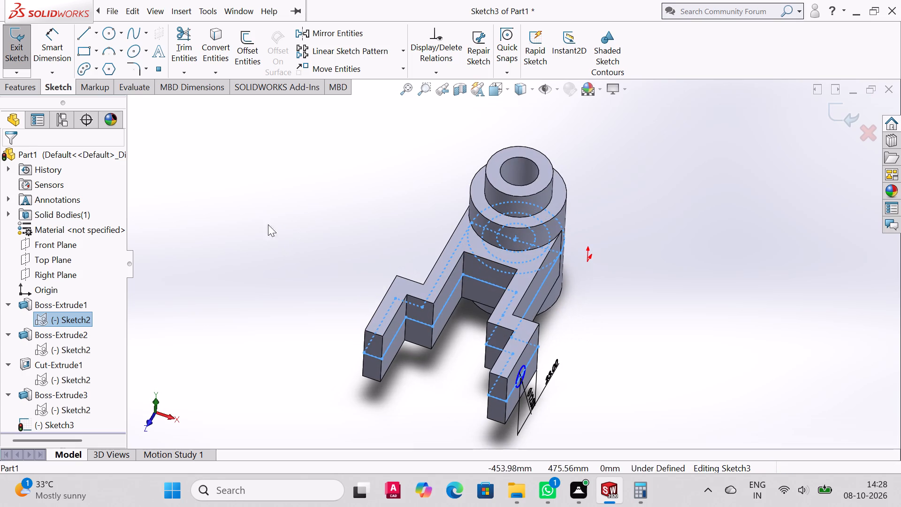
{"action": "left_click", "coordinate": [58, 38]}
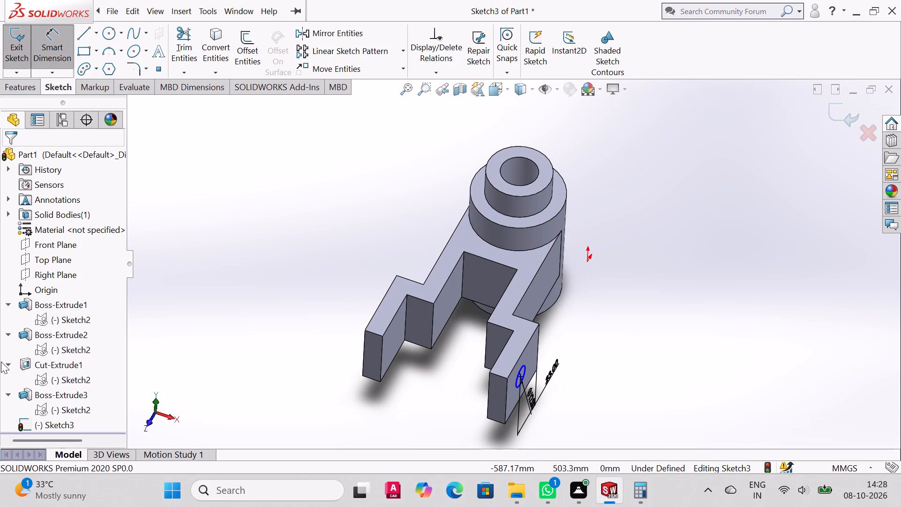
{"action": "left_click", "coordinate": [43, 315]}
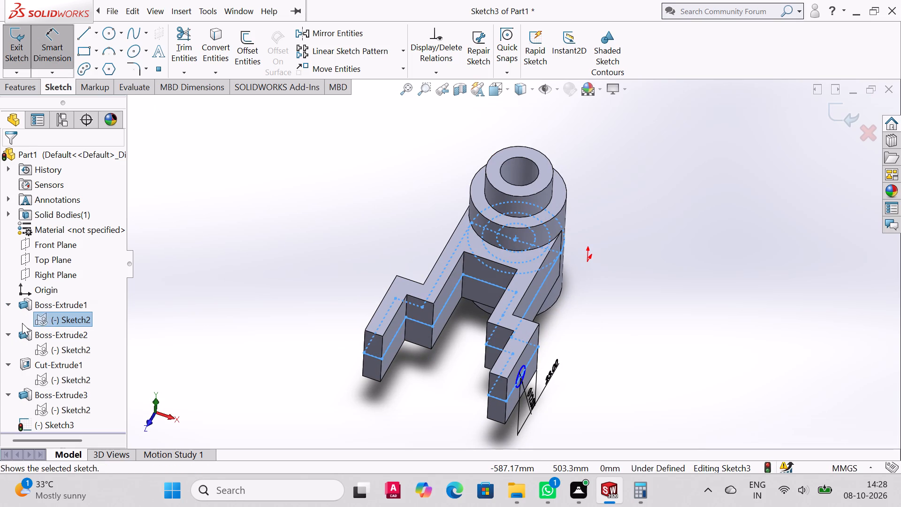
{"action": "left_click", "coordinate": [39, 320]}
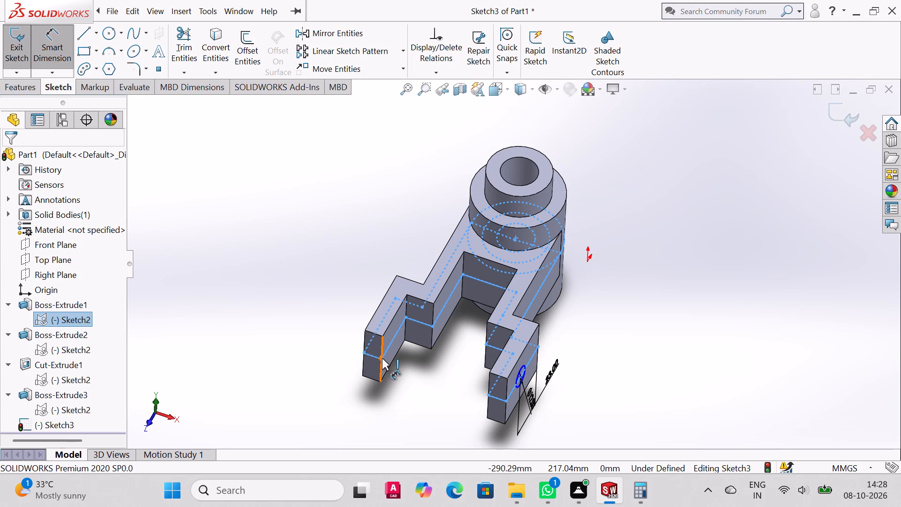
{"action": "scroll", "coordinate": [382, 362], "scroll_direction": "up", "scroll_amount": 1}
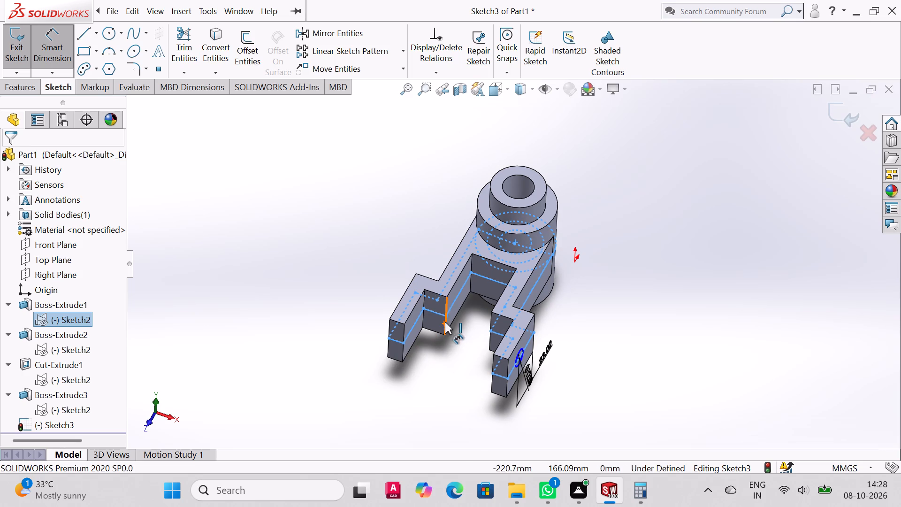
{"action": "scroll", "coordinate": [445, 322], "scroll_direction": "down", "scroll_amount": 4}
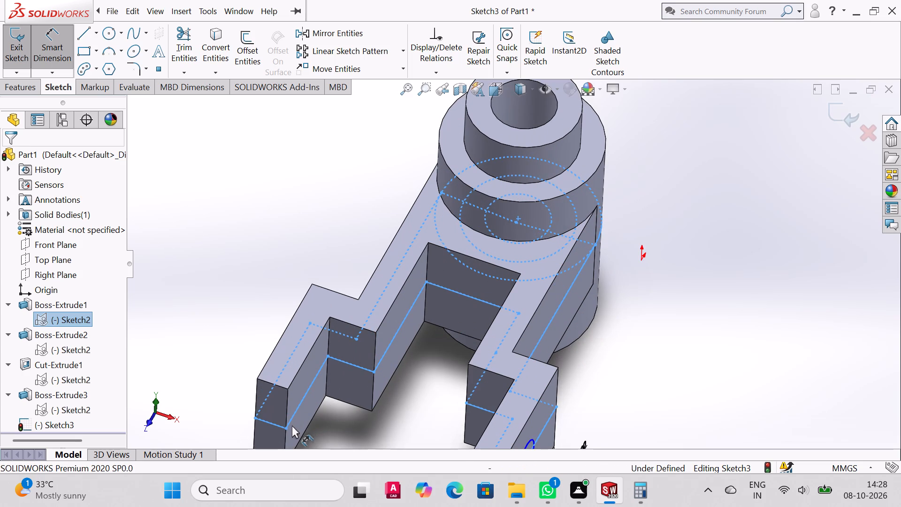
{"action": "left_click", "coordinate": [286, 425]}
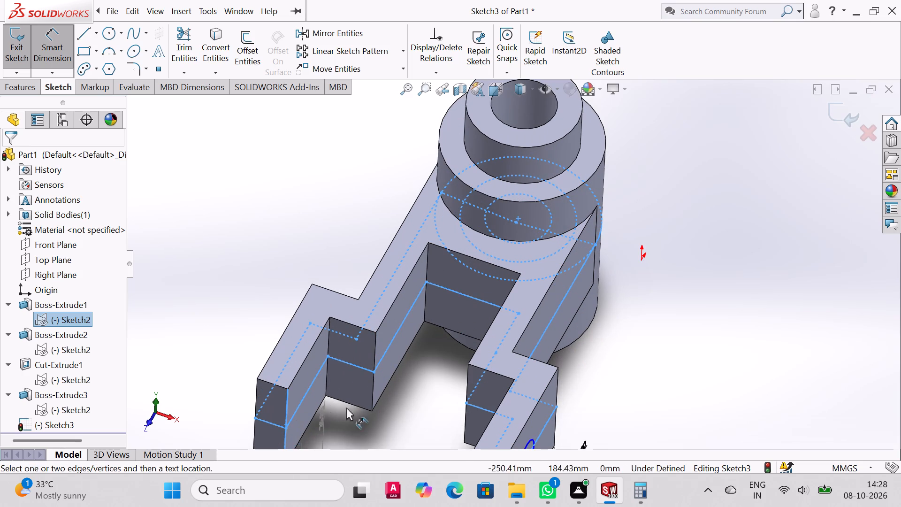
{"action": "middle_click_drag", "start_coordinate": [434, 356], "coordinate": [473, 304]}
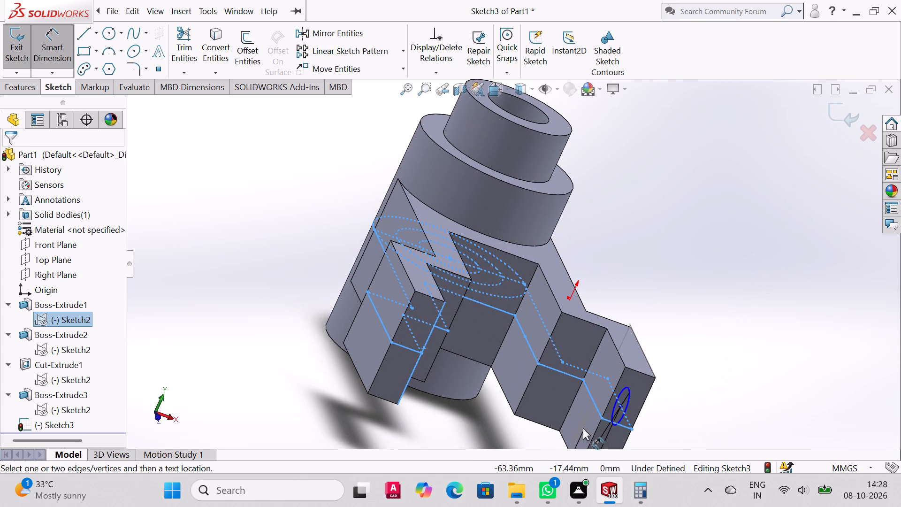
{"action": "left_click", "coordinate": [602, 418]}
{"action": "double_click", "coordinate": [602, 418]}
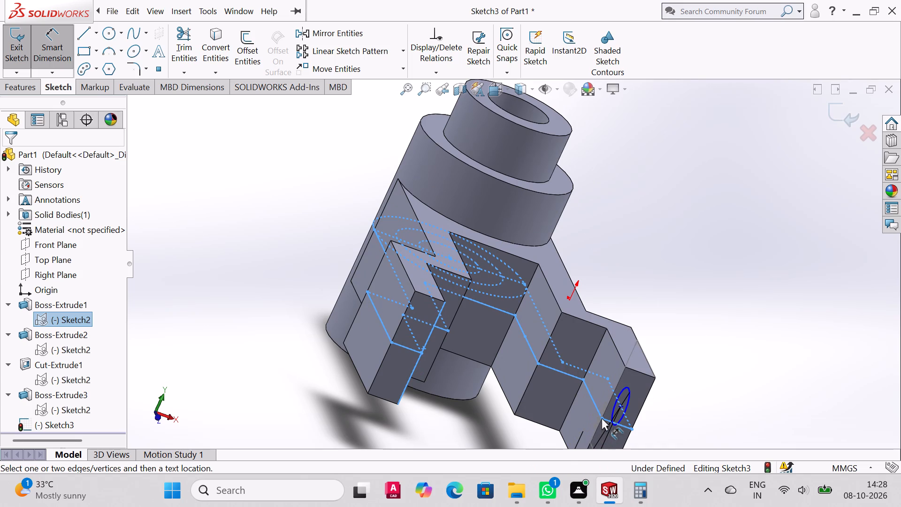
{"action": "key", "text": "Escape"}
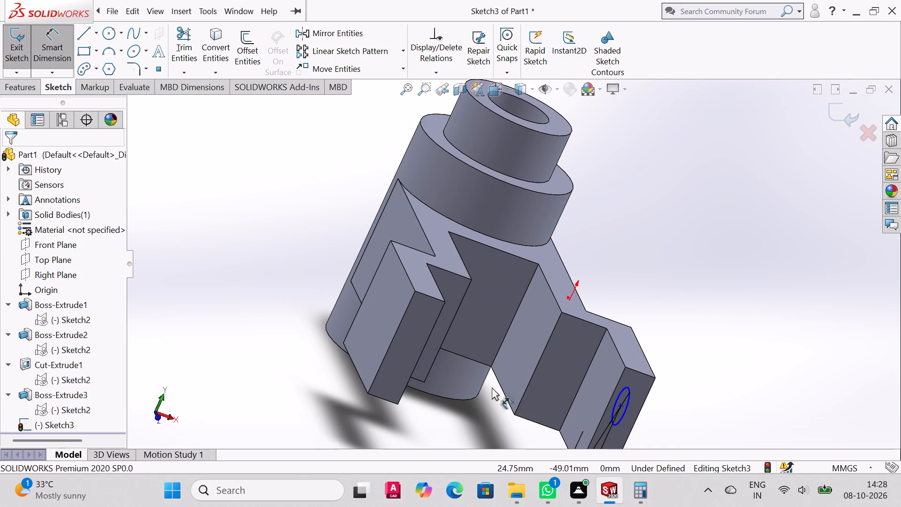
Cut-extrude the 12 mm circle as a blind cut 140 mm deep through the end sections of both fork arms.
{"action": "middle_click_drag", "start_coordinate": [499, 367], "coordinate": [432, 332]}
{"action": "scroll", "coordinate": [508, 366], "scroll_direction": "up", "scroll_amount": 4}
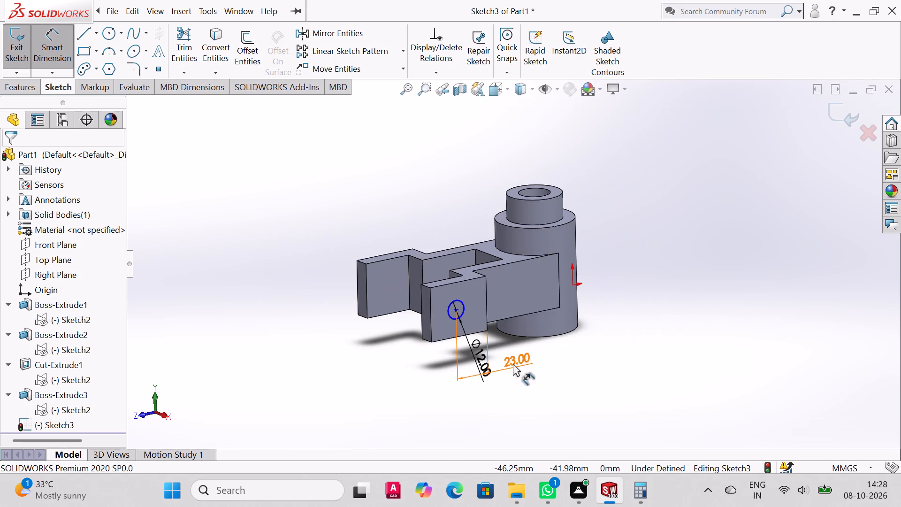
{"action": "scroll", "coordinate": [513, 363], "scroll_direction": "down", "scroll_amount": 1}
{"action": "middle_click_drag", "start_coordinate": [513, 363], "coordinate": [518, 380]}
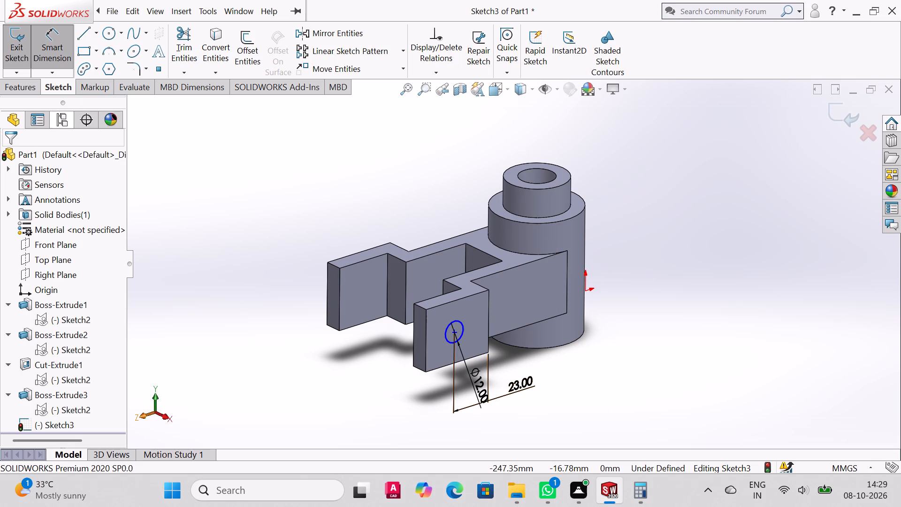
{"action": "left_click", "coordinate": [19, 82]}
{"action": "left_click", "coordinate": [193, 43]}
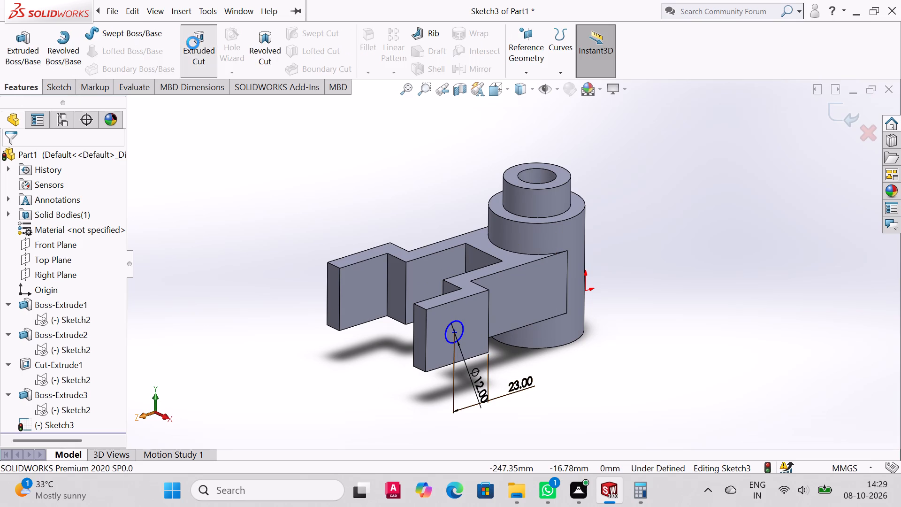
{"action": "left_click", "coordinate": [456, 333]}
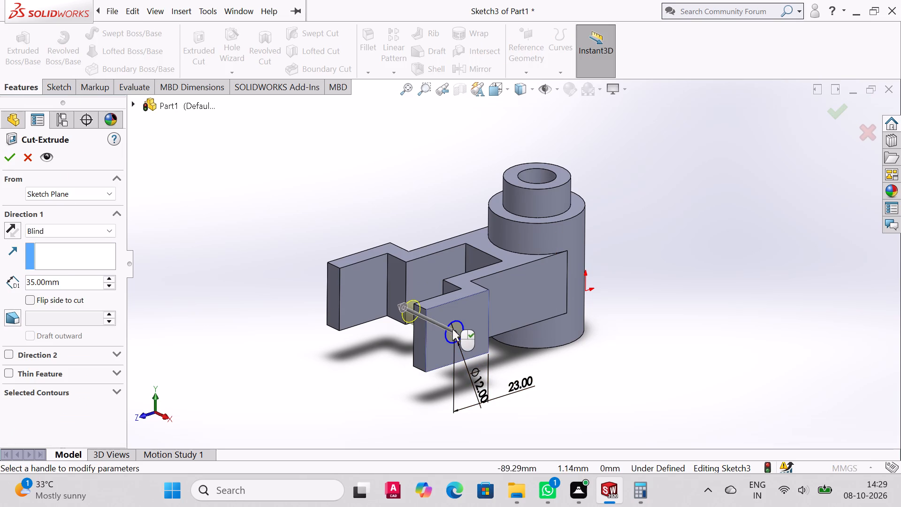
{"action": "left_click_drag", "start_coordinate": [408, 311], "coordinate": [332, 278]}
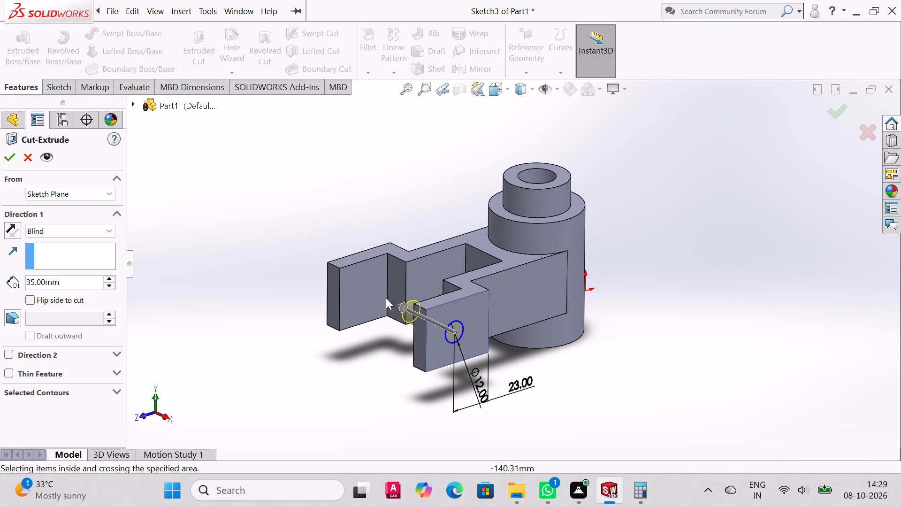
{"action": "left_click_drag", "start_coordinate": [403, 307], "coordinate": [281, 268]}
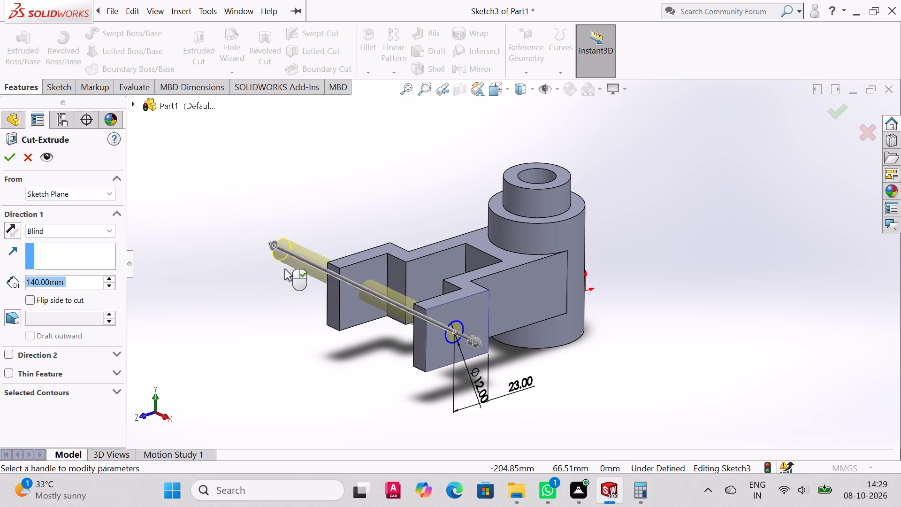
{"action": "middle_click_drag", "start_coordinate": [352, 315], "coordinate": [326, 306]}
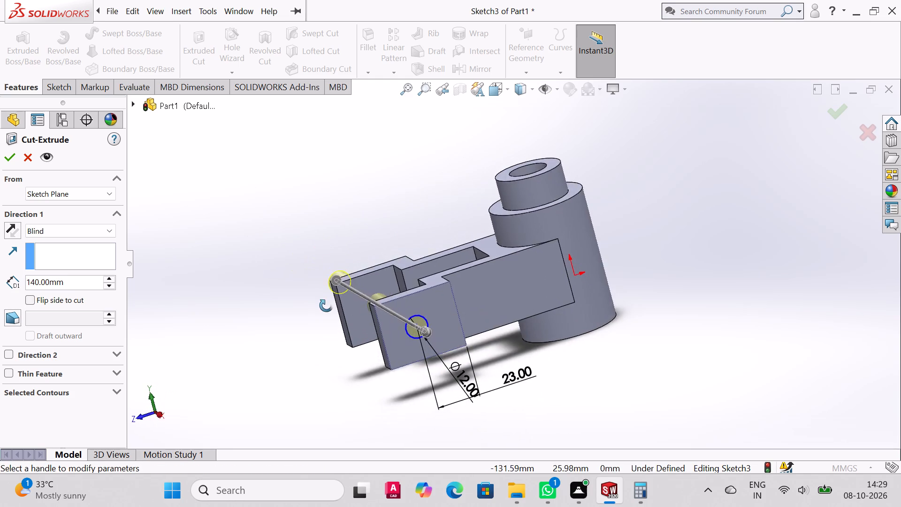
{"action": "middle_click_drag", "start_coordinate": [326, 306], "coordinate": [353, 323]}
{"action": "left_click", "coordinate": [8, 160]}
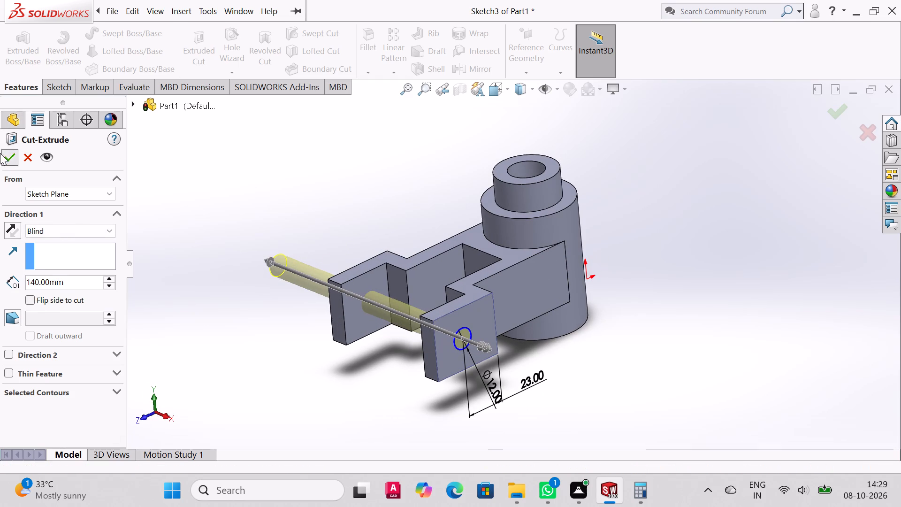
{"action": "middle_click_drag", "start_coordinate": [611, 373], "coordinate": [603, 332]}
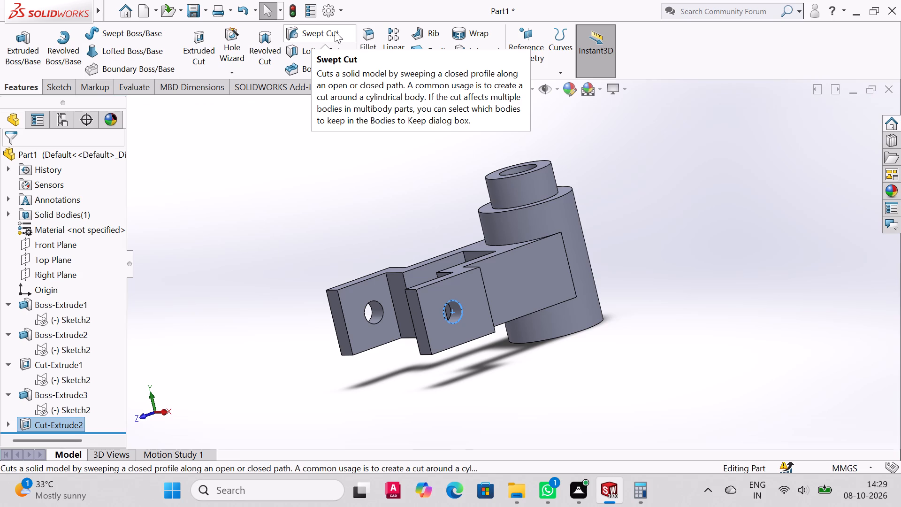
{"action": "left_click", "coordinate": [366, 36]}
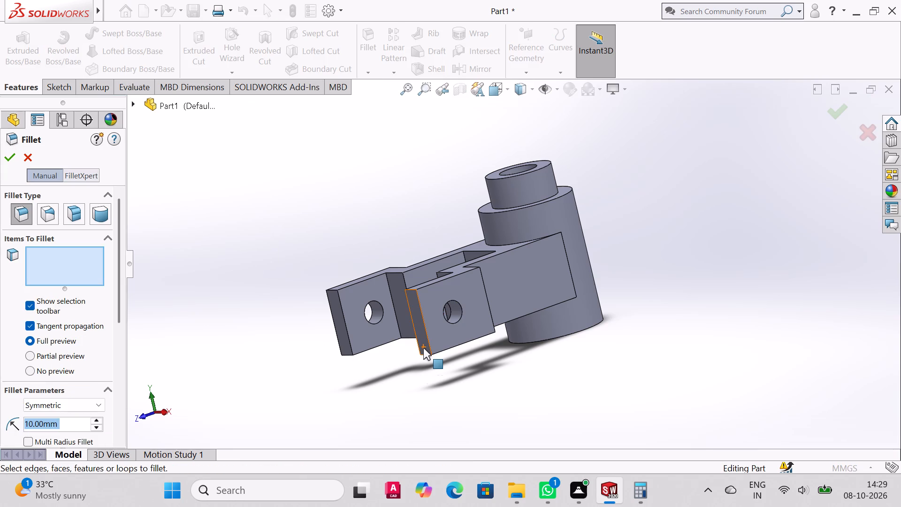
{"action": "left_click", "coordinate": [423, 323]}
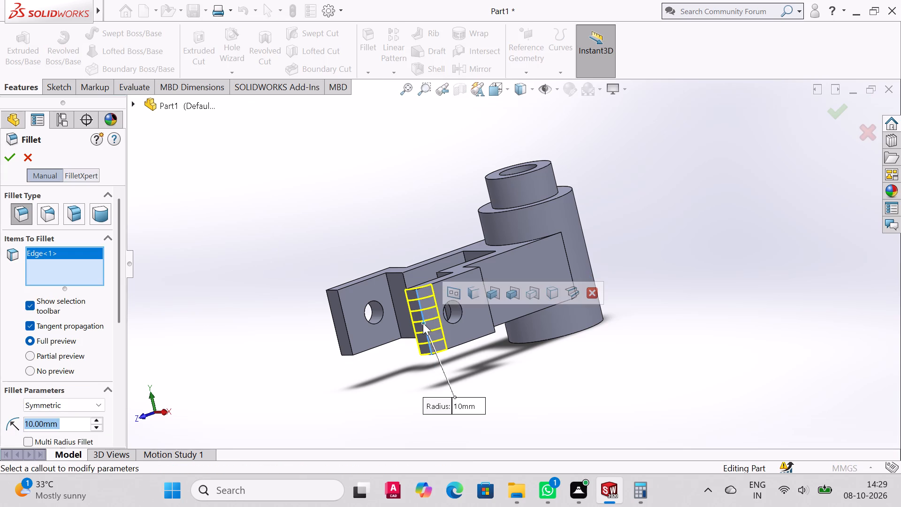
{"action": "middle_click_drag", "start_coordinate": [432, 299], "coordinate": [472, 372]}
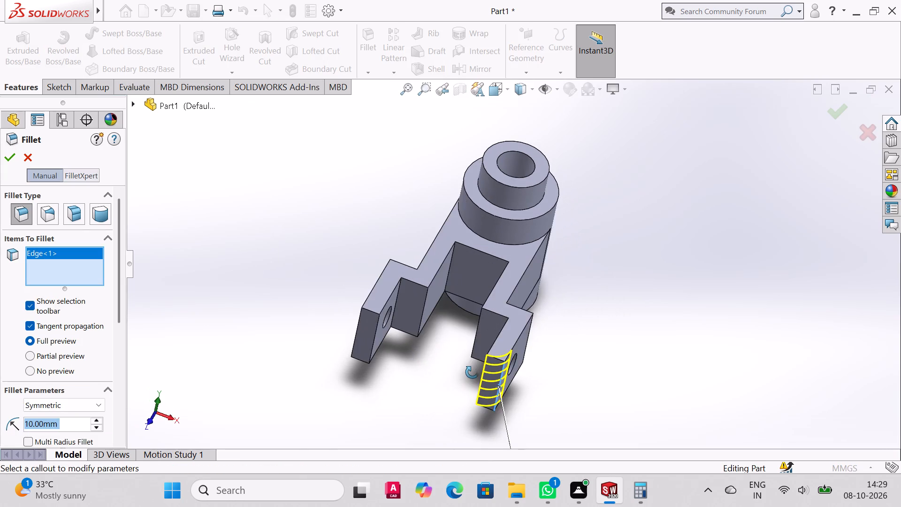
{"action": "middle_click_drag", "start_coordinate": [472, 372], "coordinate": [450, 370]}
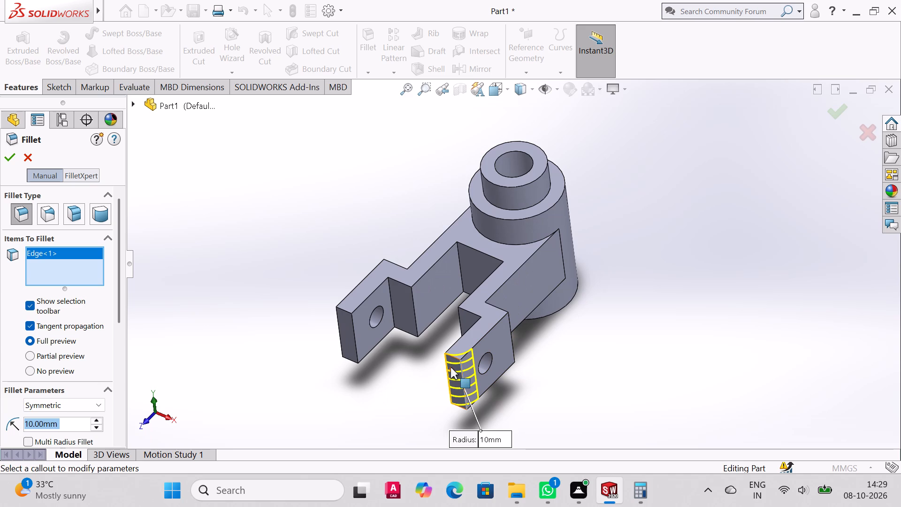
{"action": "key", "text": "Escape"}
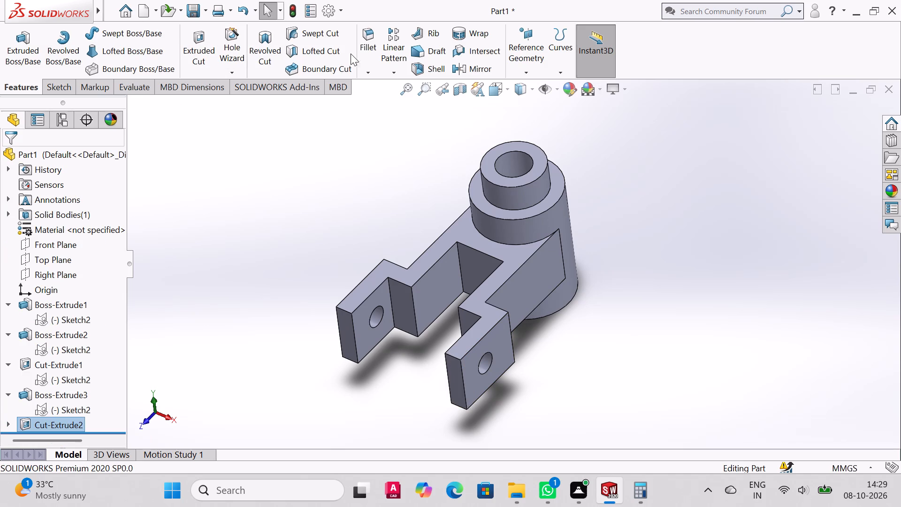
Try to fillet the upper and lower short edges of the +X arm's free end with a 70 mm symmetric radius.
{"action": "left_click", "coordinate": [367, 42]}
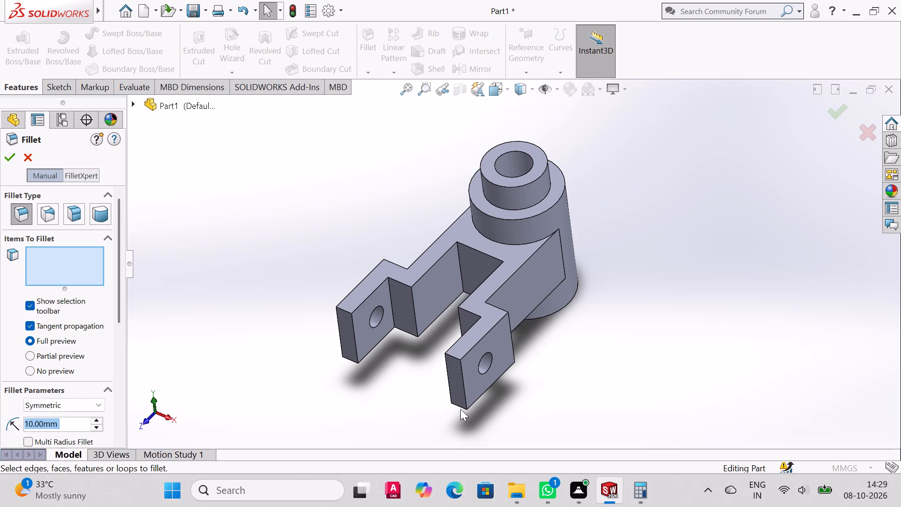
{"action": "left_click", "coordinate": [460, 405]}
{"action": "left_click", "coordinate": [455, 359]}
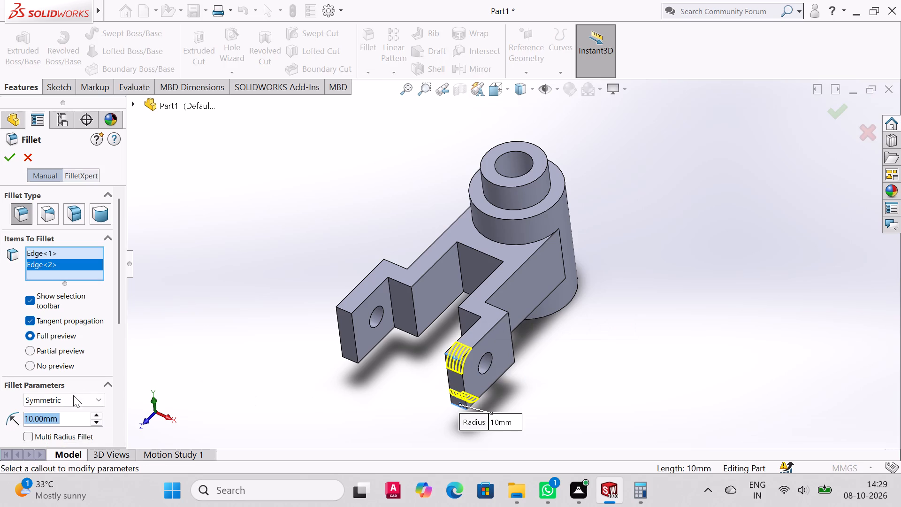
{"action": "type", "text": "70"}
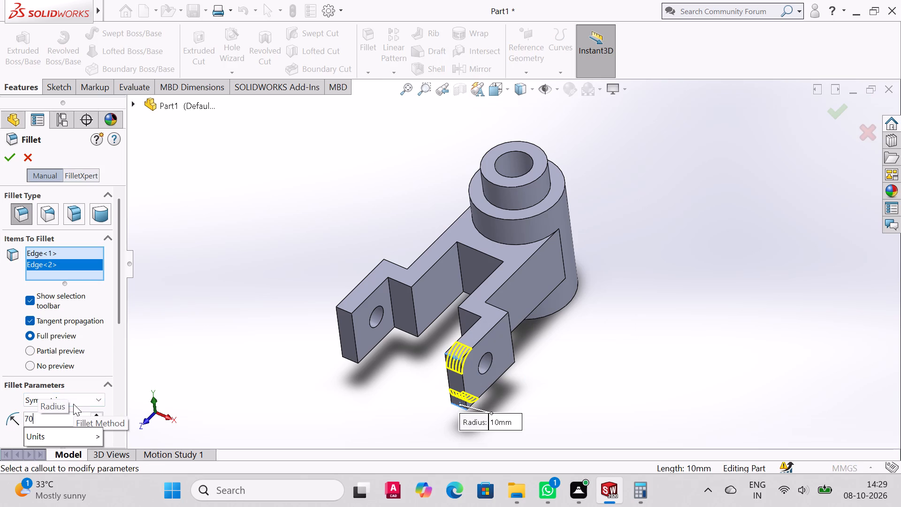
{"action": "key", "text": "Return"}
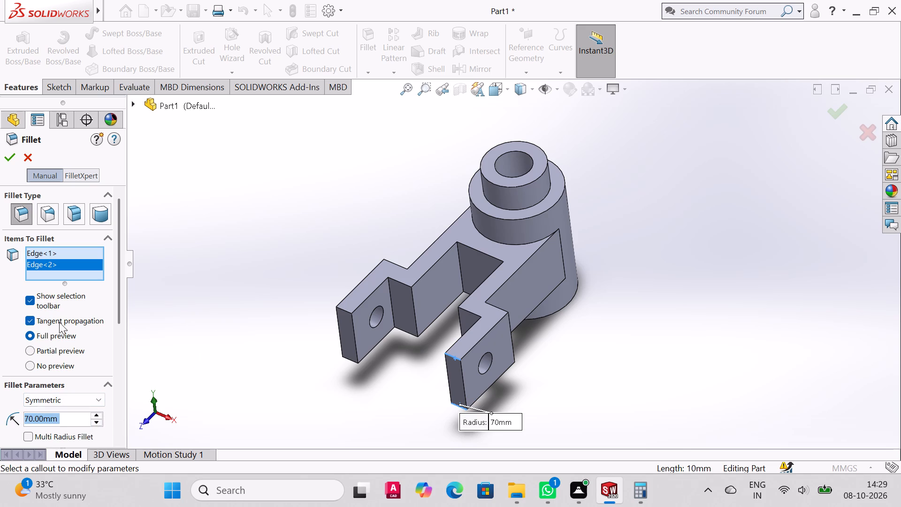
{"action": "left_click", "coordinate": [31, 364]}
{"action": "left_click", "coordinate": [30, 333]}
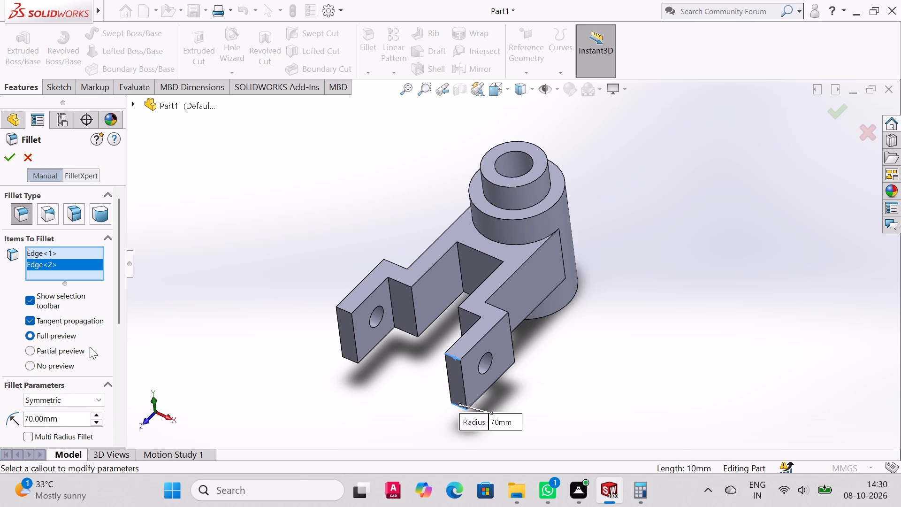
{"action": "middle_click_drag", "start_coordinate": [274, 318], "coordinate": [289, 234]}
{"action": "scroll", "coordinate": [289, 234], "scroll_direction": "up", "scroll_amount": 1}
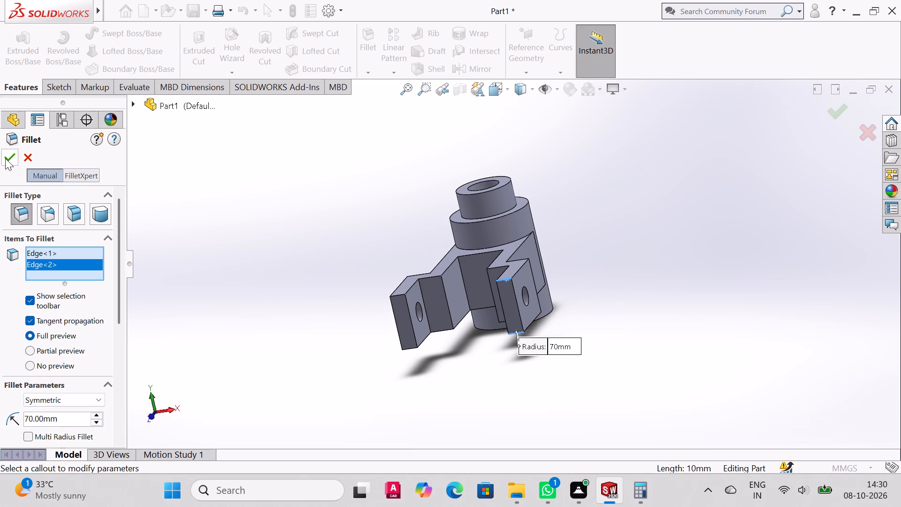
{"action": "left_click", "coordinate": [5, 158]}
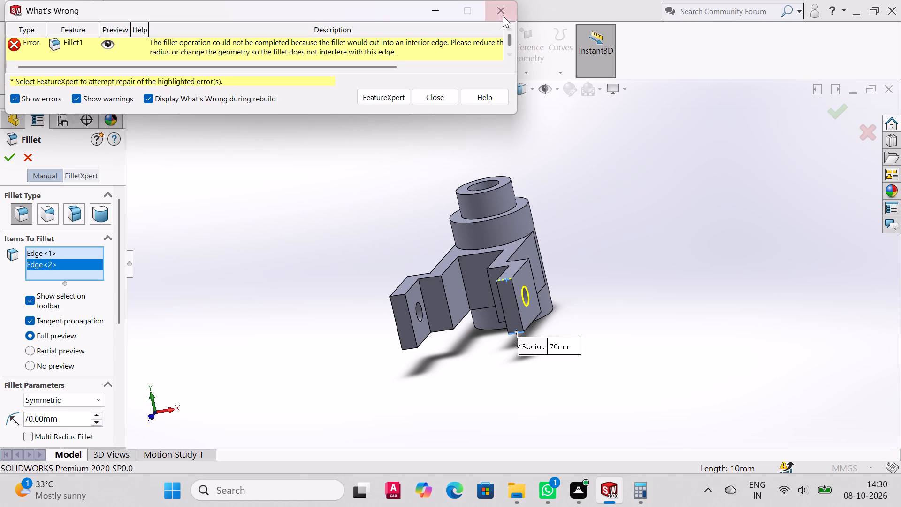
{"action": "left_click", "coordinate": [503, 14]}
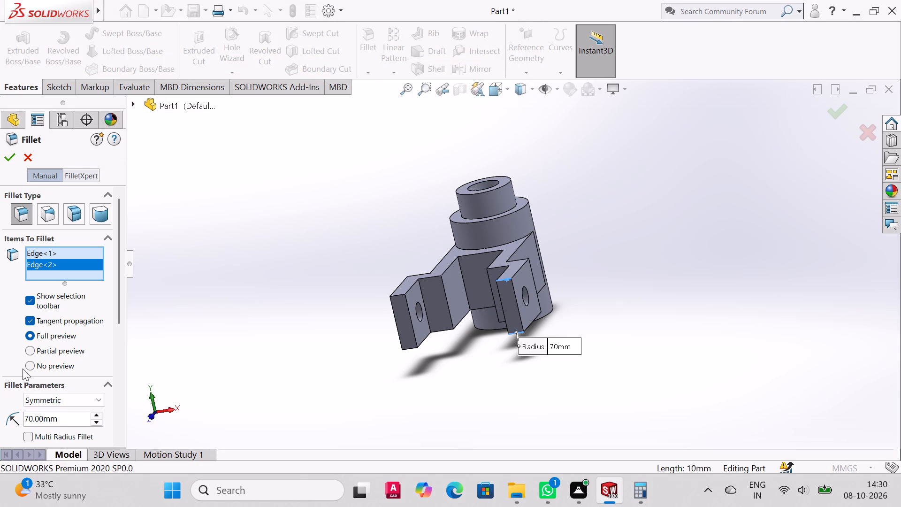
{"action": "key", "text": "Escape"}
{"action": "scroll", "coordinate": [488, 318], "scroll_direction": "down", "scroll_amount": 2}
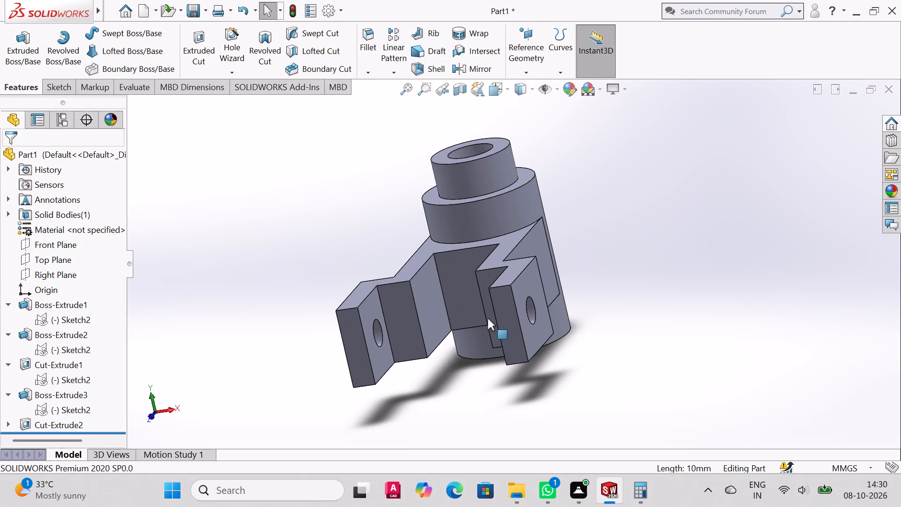
Examine the part from several angles, checking the fork arms' square ends, the cross holes and the stepped cylinder.
{"action": "middle_click_drag", "start_coordinate": [590, 316], "coordinate": [544, 331]}
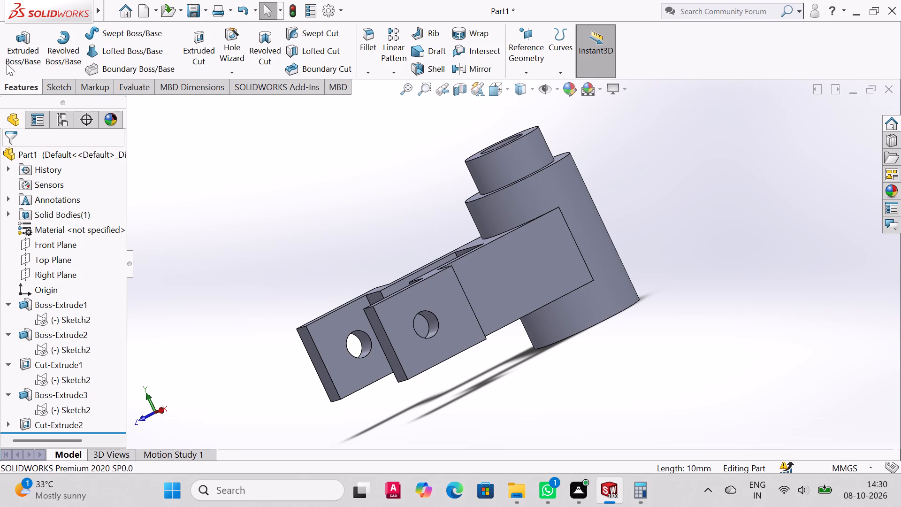
{"action": "middle_click_drag", "start_coordinate": [477, 246], "coordinate": [490, 265]}
{"action": "scroll", "coordinate": [478, 246], "scroll_direction": "down", "scroll_amount": 1}
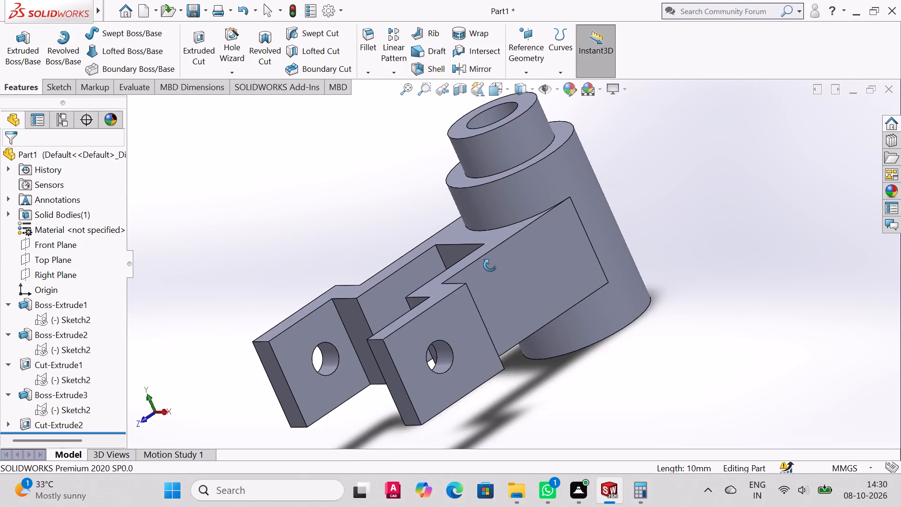
{"action": "middle_click_drag", "start_coordinate": [490, 265], "coordinate": [499, 278]}
{"action": "scroll", "coordinate": [500, 282], "scroll_direction": "up", "scroll_amount": 4}
{"action": "scroll", "coordinate": [499, 276], "scroll_direction": "down", "scroll_amount": 1}
{"action": "middle_click_drag", "start_coordinate": [501, 277], "coordinate": [489, 306]}
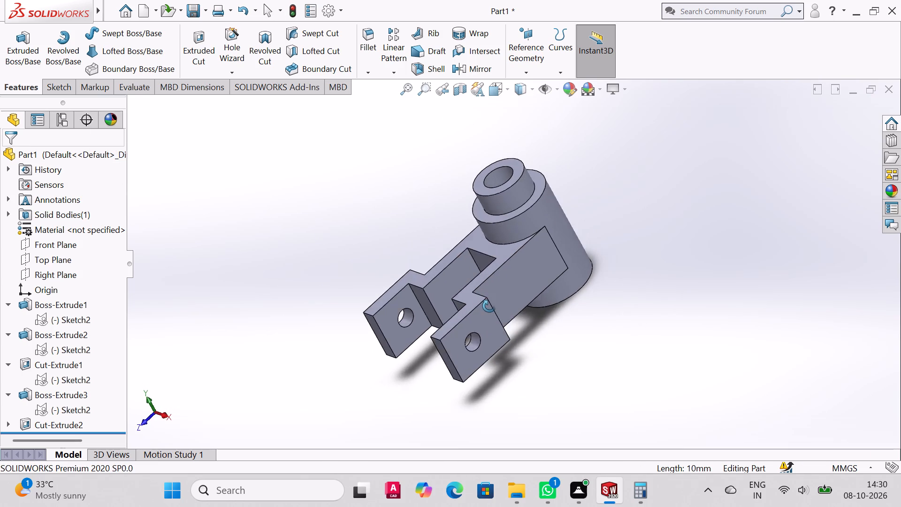
{"action": "middle_click_drag", "start_coordinate": [489, 306], "coordinate": [519, 335]}
{"action": "scroll", "coordinate": [510, 327], "scroll_direction": "down", "scroll_amount": 1}
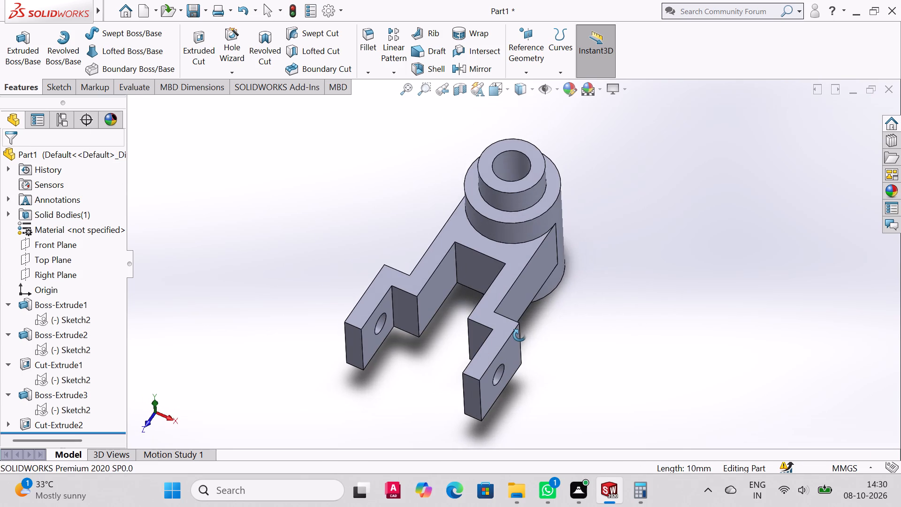
{"action": "middle_click_drag", "start_coordinate": [519, 335], "coordinate": [517, 315]}
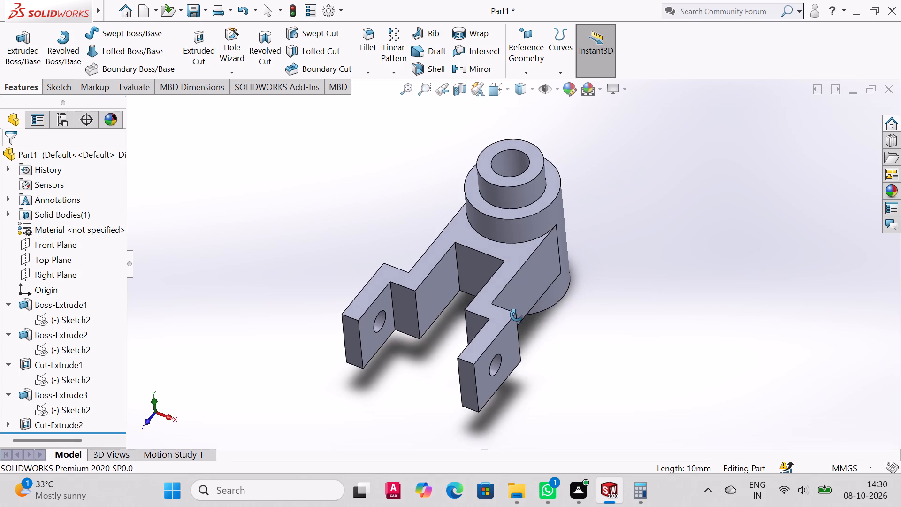
{"action": "middle_click_drag", "start_coordinate": [517, 315], "coordinate": [498, 332]}
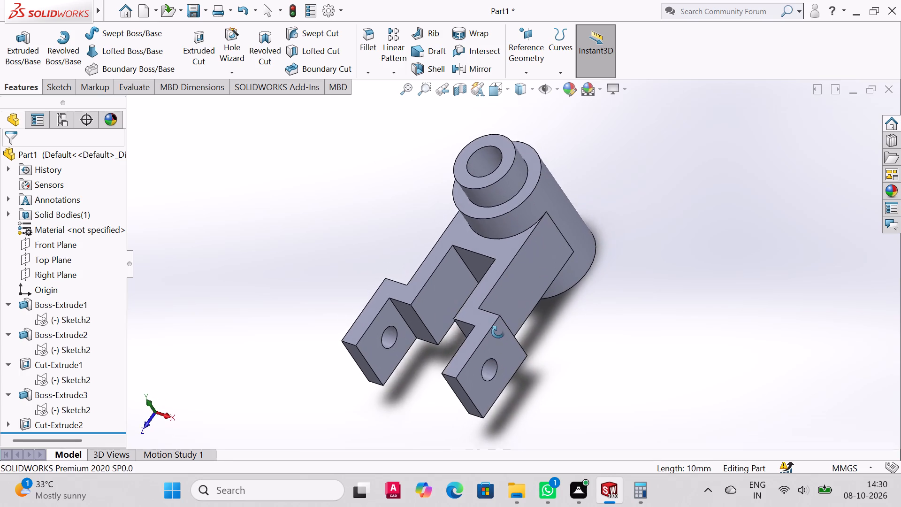
{"action": "middle_click_drag", "start_coordinate": [498, 332], "coordinate": [498, 314]}
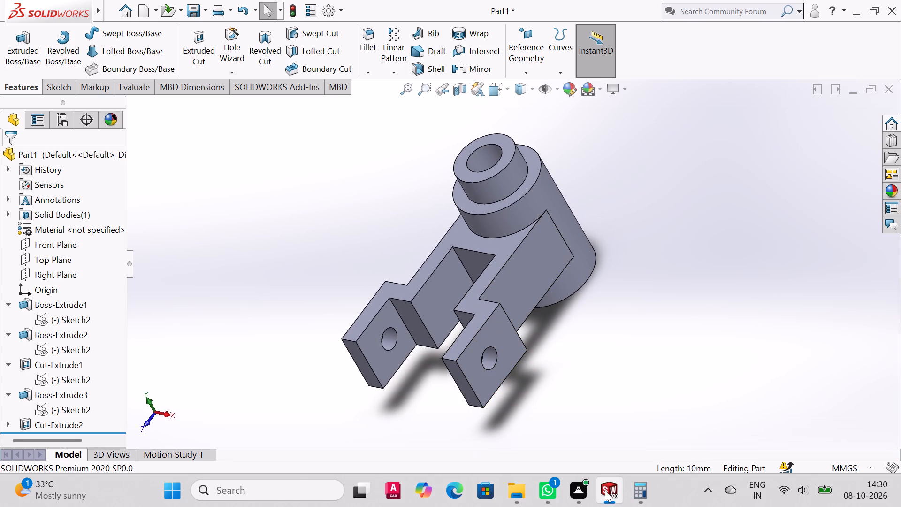
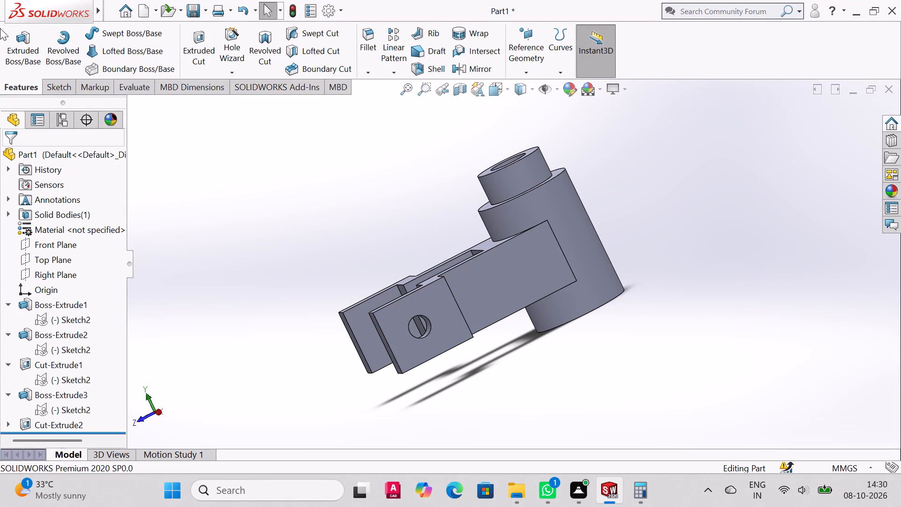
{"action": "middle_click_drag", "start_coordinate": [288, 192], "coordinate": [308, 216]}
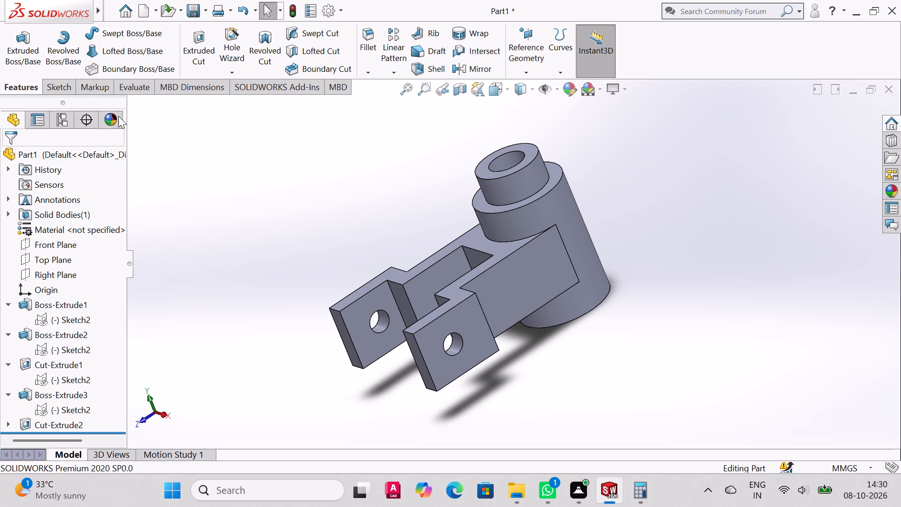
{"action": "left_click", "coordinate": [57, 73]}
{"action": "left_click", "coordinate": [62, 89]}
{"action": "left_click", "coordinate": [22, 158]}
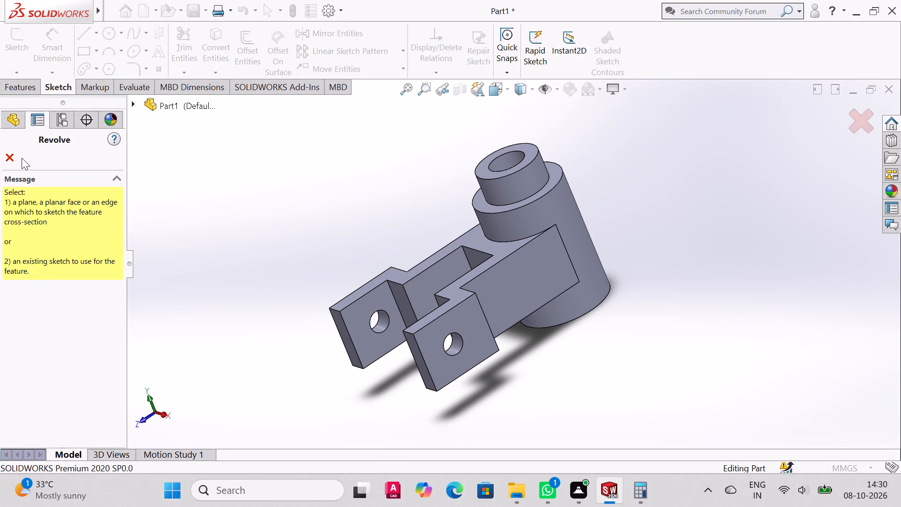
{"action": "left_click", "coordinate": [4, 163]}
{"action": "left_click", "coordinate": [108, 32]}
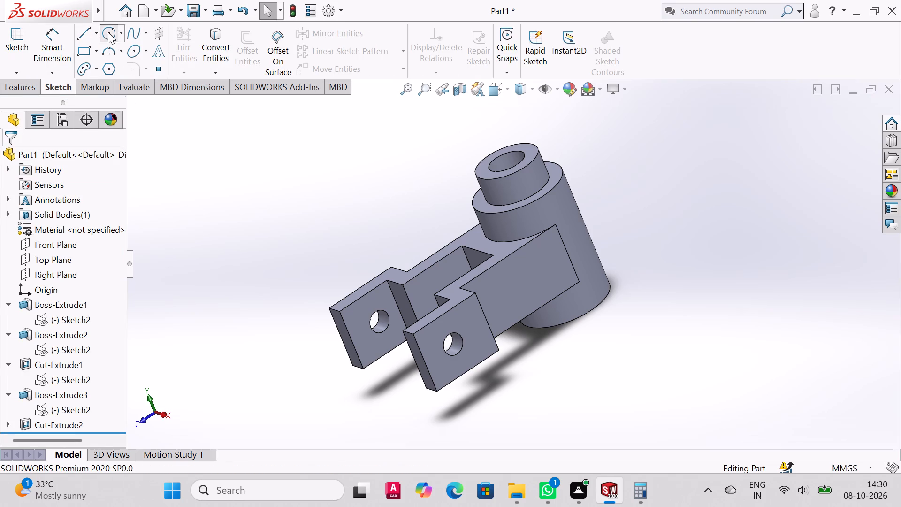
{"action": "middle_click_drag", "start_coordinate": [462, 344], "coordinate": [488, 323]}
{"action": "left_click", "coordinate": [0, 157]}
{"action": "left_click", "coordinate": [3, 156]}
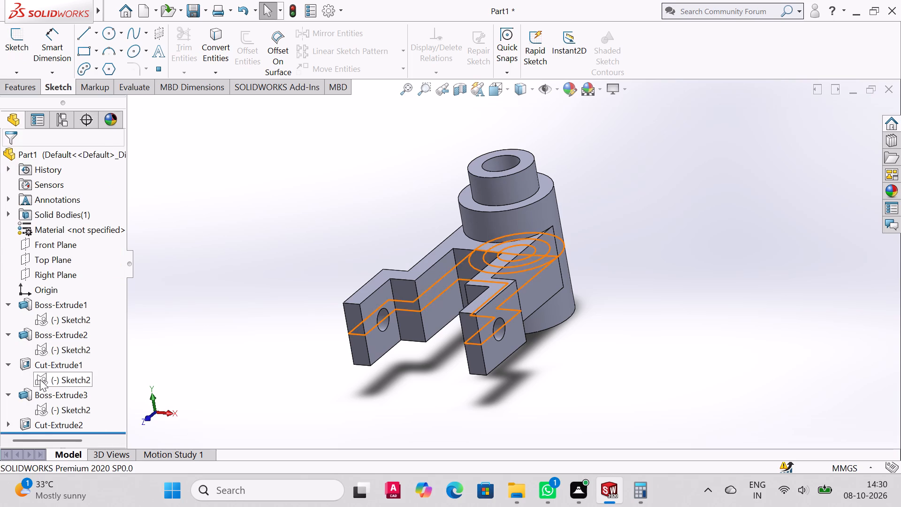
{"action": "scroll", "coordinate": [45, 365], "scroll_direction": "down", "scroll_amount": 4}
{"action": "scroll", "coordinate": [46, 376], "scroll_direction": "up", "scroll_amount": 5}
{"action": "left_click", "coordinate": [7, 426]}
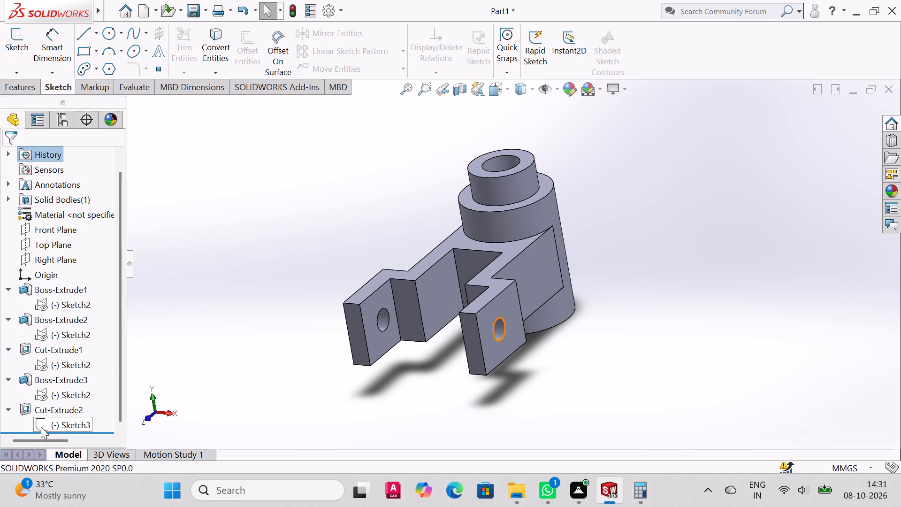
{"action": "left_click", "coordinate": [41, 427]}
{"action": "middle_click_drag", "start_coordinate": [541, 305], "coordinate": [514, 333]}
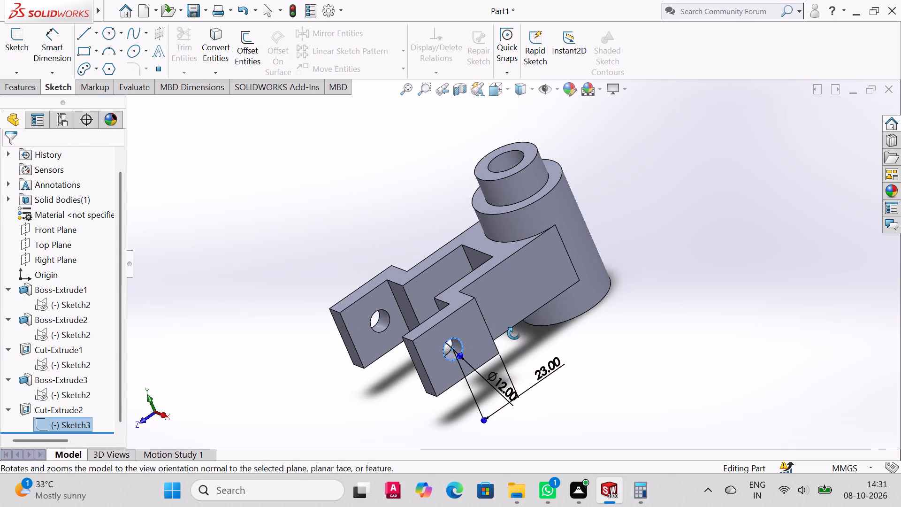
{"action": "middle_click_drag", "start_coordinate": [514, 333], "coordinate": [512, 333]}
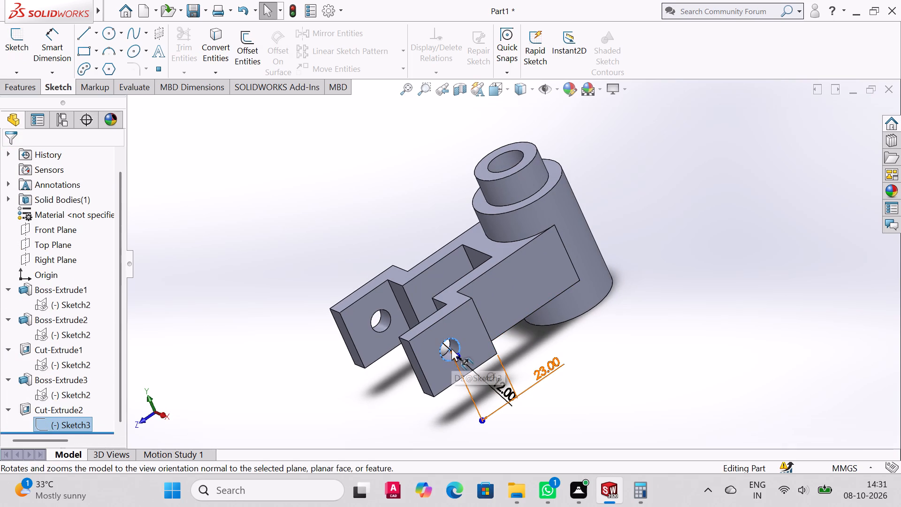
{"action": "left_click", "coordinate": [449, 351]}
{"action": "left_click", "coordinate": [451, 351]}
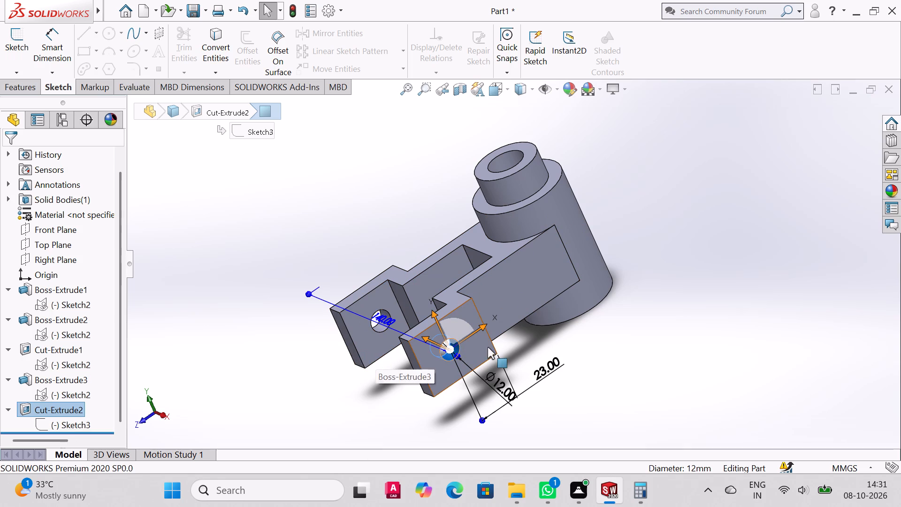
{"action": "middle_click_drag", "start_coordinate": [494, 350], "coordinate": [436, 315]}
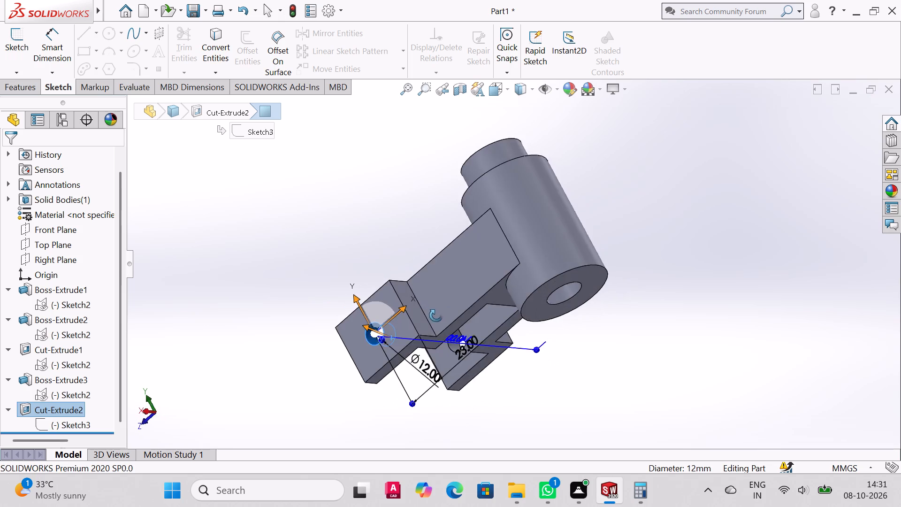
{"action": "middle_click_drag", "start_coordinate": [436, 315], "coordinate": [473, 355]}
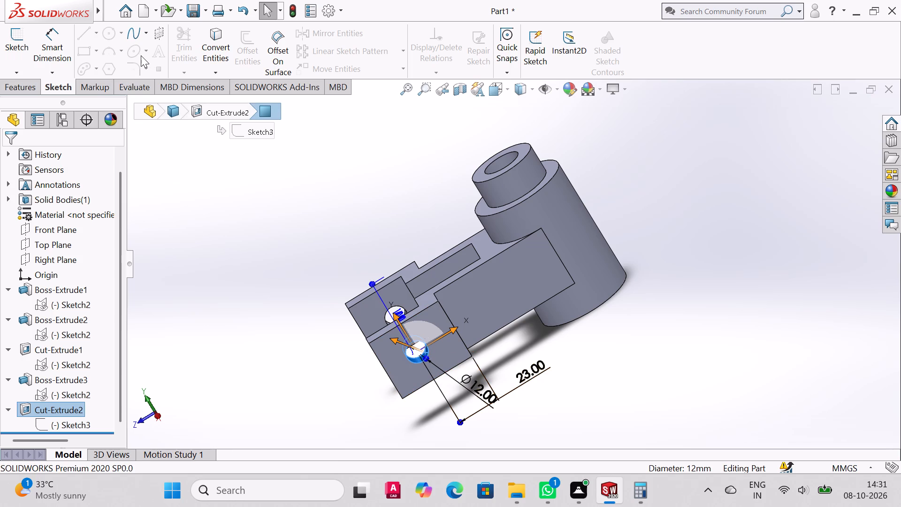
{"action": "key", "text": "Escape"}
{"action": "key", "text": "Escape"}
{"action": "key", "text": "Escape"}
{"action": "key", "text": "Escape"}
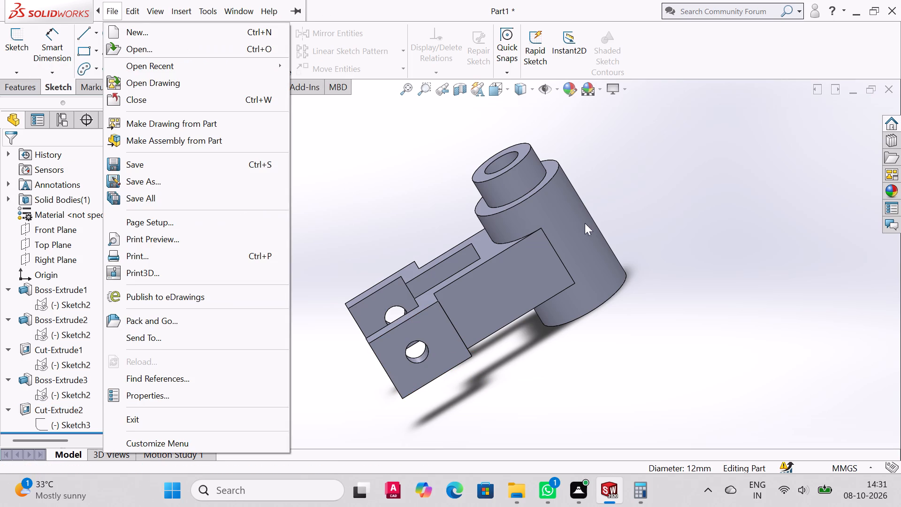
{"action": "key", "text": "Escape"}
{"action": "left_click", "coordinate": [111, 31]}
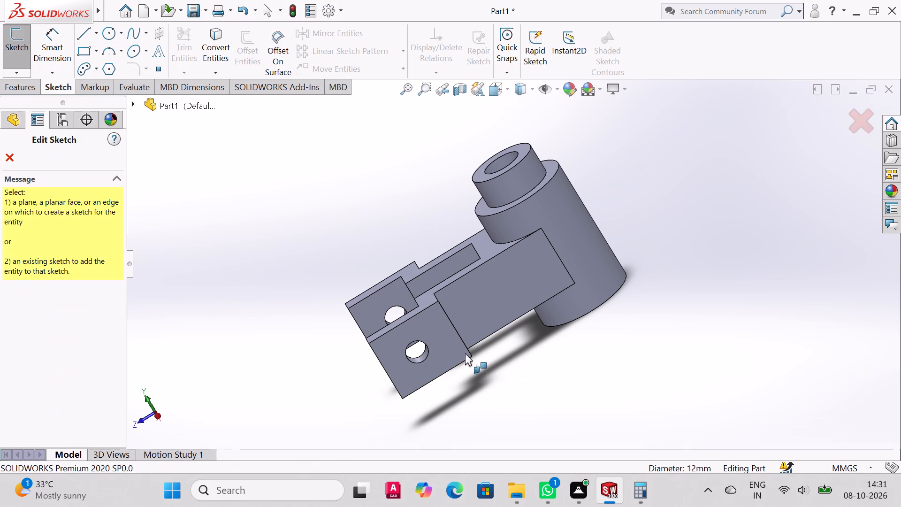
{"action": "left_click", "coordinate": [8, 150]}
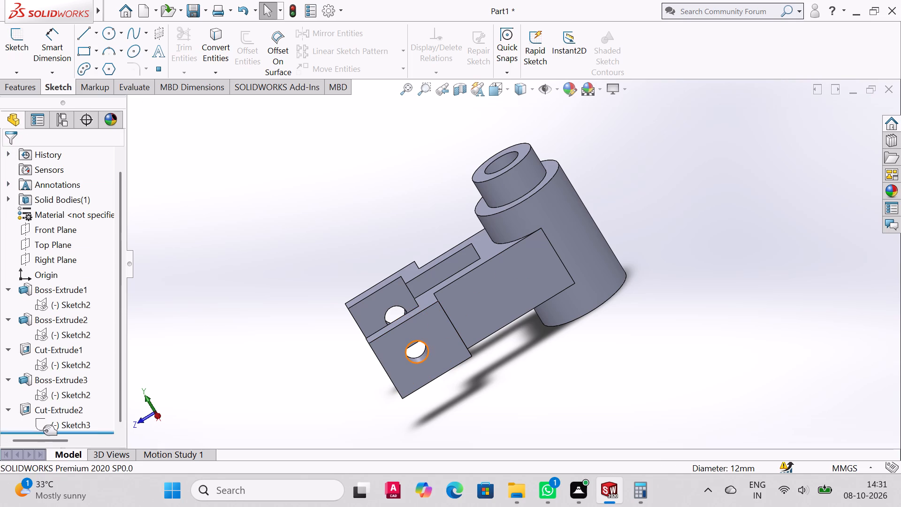
Edit the 12 mm cross-hole sketch and add a concentric circle of 23 mm radius reaching the end section's vertical edge nearest the cylinder.
{"action": "left_click", "coordinate": [44, 430]}
{"action": "left_click", "coordinate": [40, 426]}
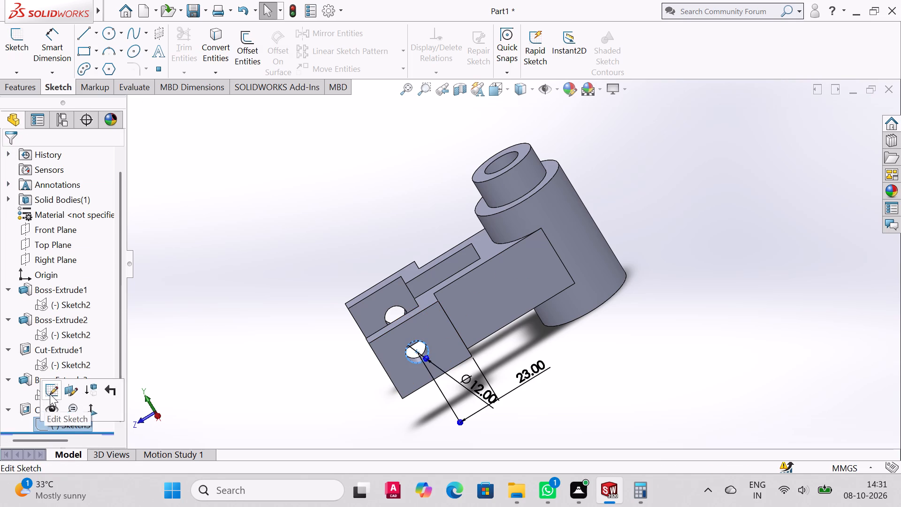
{"action": "left_click", "coordinate": [50, 394]}
{"action": "left_click", "coordinate": [417, 351]}
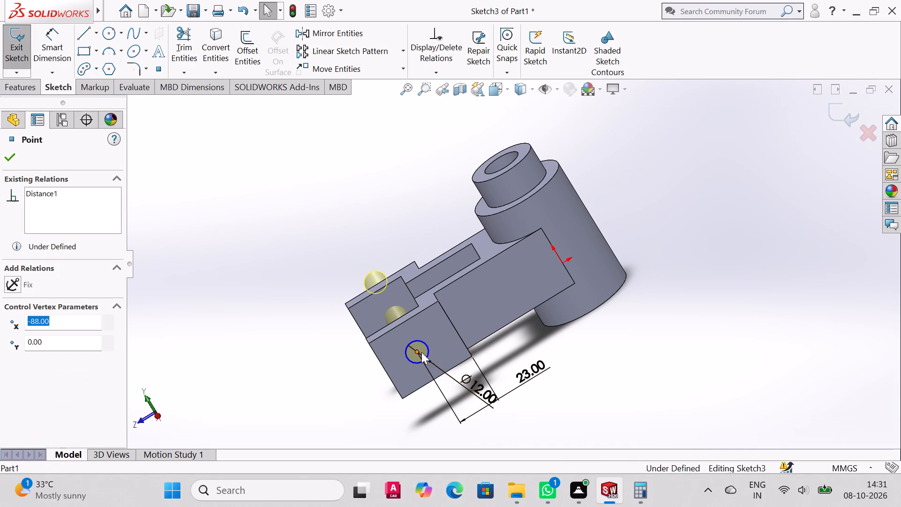
{"action": "left_click", "coordinate": [105, 31]}
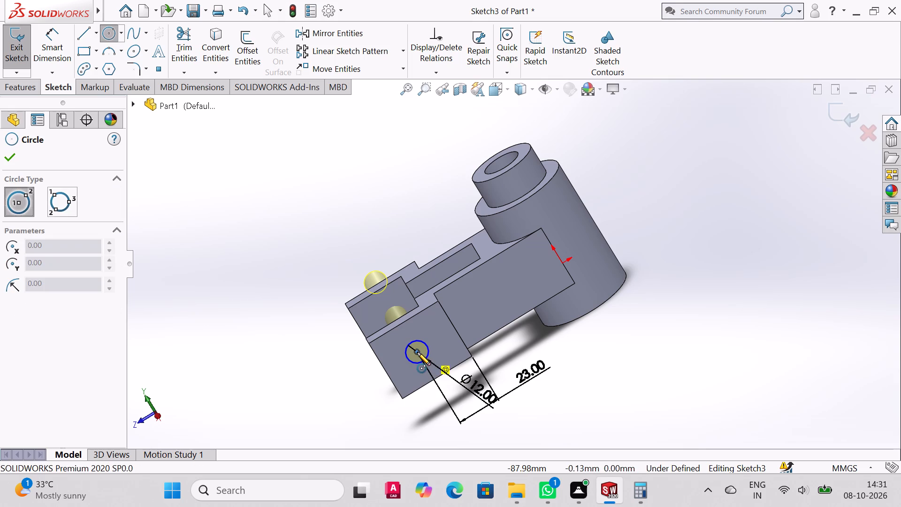
{"action": "left_click", "coordinate": [417, 351]}
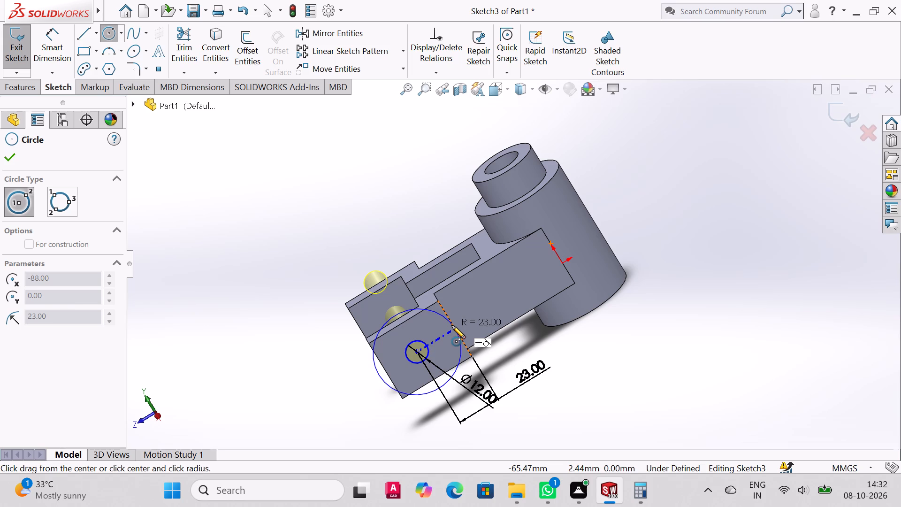
{"action": "left_click", "coordinate": [452, 325]}
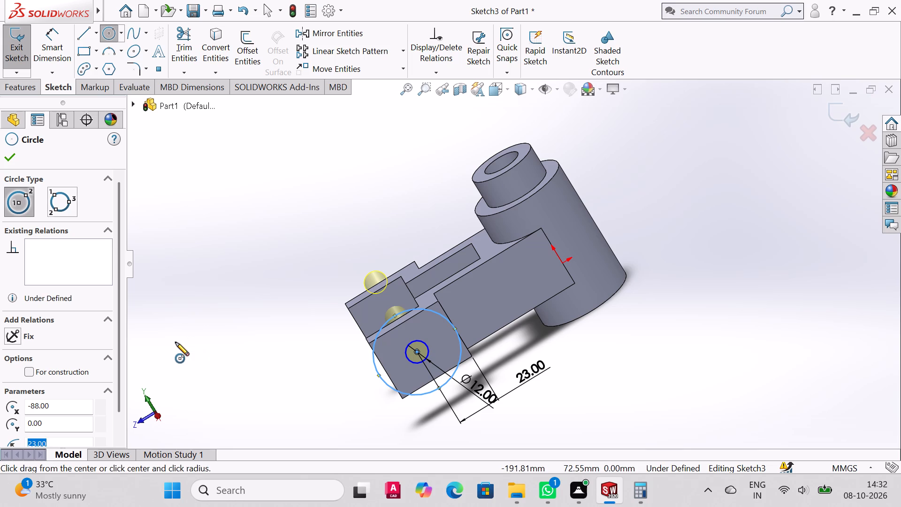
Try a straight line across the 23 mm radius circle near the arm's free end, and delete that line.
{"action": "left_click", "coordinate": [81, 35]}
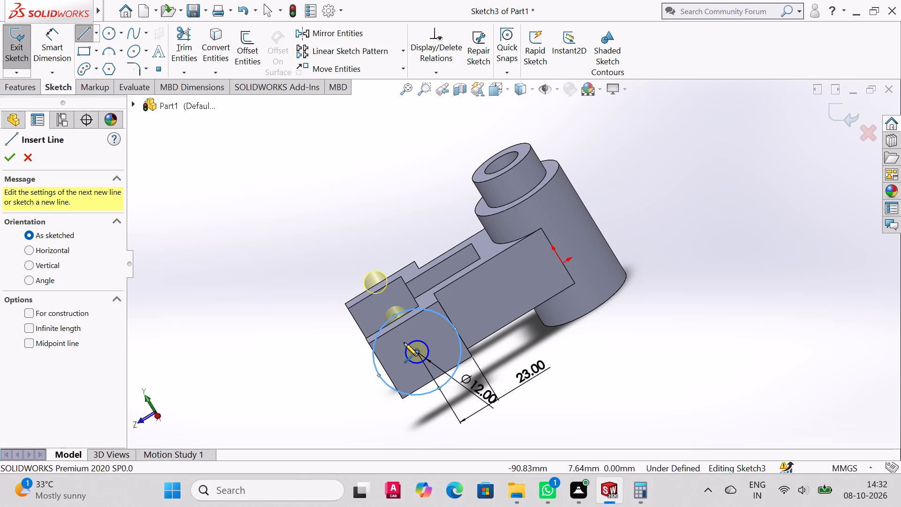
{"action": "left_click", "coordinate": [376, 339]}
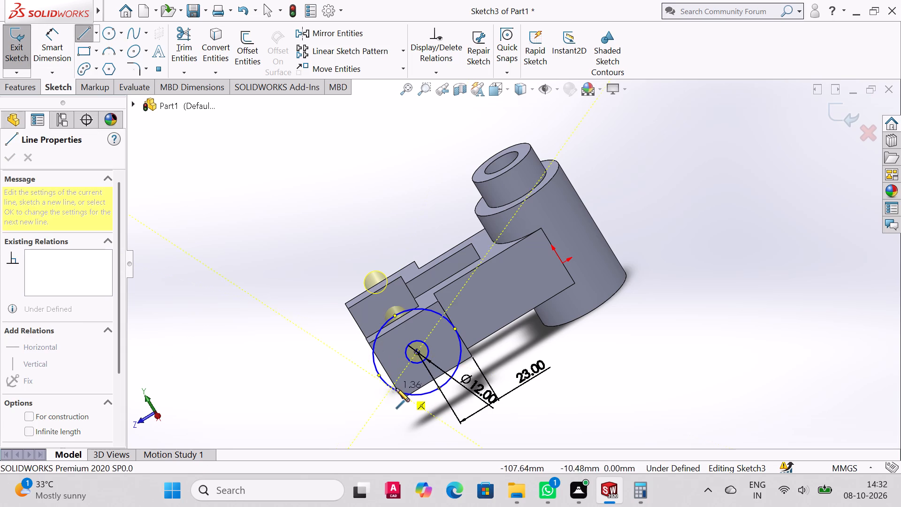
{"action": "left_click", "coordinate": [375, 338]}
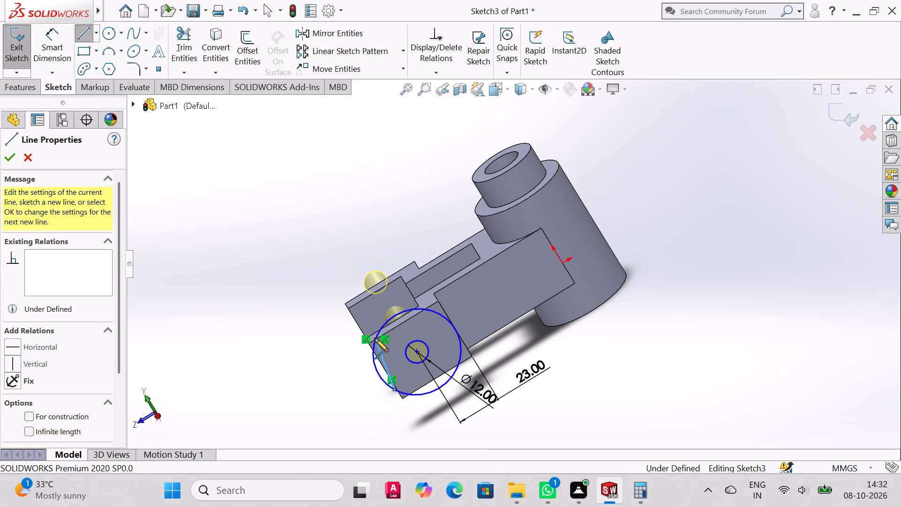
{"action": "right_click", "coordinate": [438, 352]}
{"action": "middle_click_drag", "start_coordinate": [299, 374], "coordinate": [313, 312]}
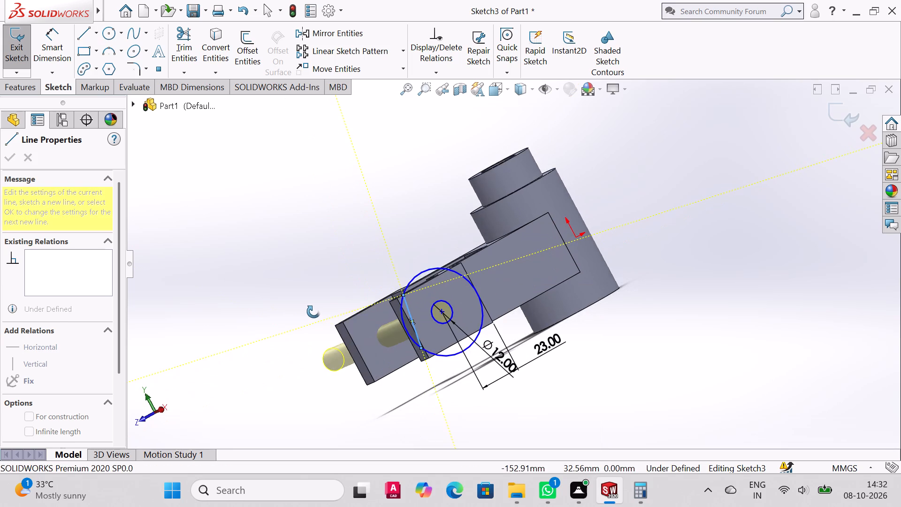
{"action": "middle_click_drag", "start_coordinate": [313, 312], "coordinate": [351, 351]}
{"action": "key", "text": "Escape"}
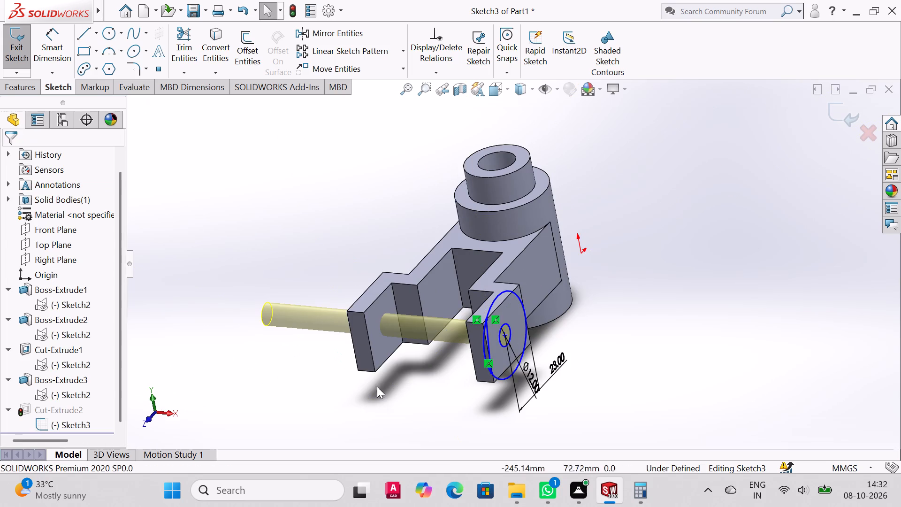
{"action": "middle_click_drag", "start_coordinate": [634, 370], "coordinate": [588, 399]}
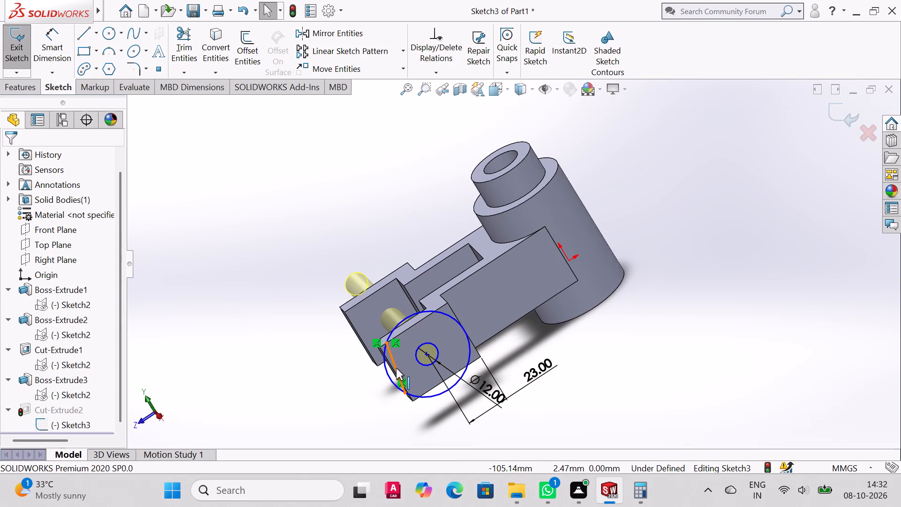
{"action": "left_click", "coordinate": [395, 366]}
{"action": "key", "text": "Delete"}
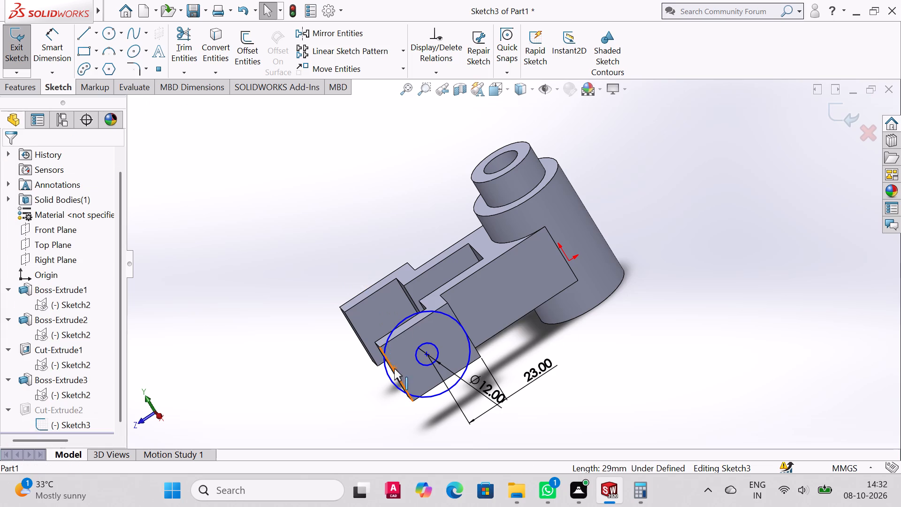
In the Right view, sketch a vertical line about 30 mm long on the arm's free-end edge, from its lower corner up to the large circle.
{"action": "scroll", "coordinate": [470, 397], "scroll_direction": "down", "scroll_amount": 1}
{"action": "middle_click_drag", "start_coordinate": [448, 376], "coordinate": [557, 231]}
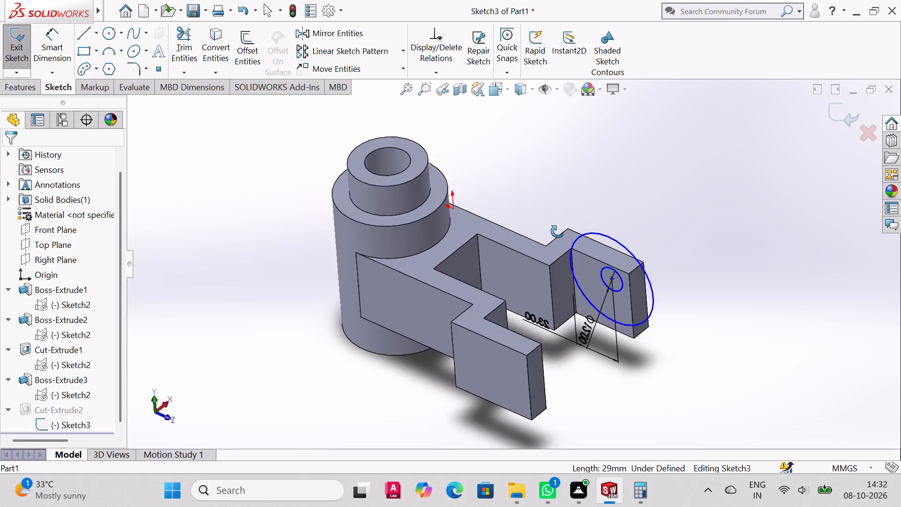
{"action": "middle_click_drag", "start_coordinate": [557, 231], "coordinate": [529, 407]}
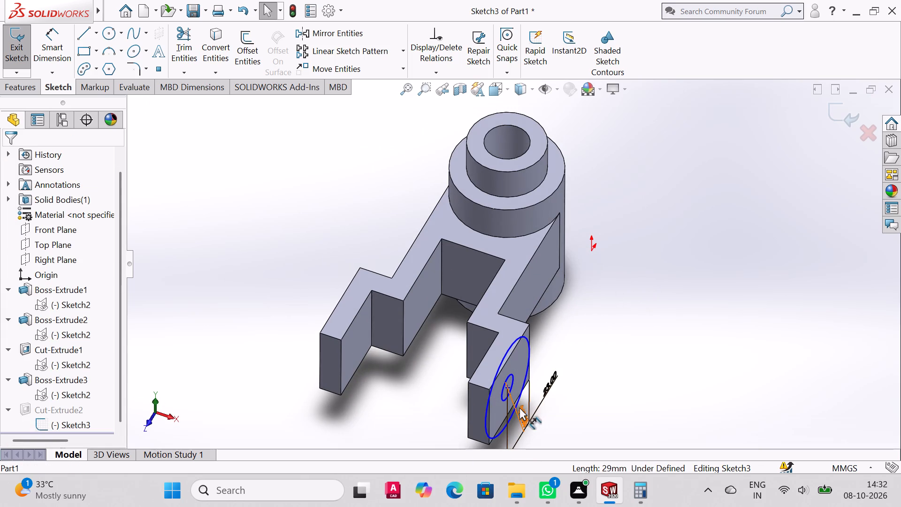
{"action": "key", "text": "ctrl+7"}
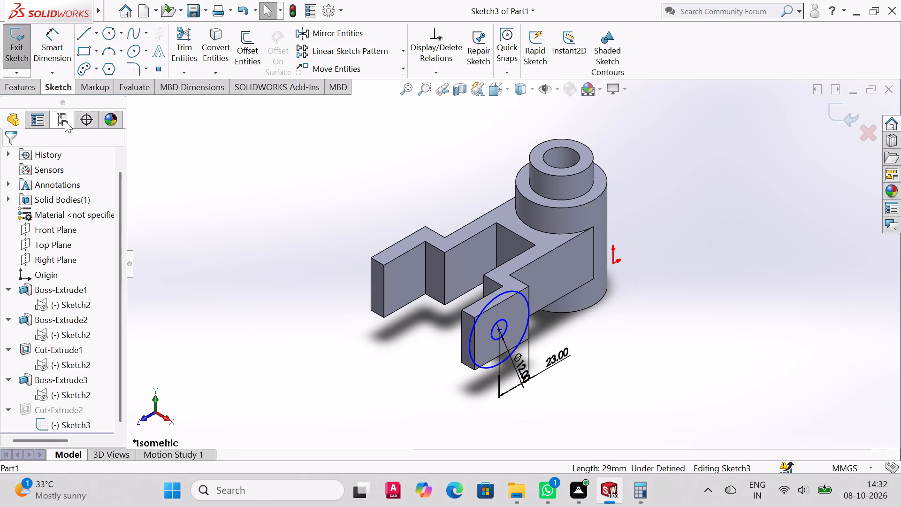
{"action": "key", "text": "ctrl+1"}
{"action": "key", "text": "ctrl+2"}
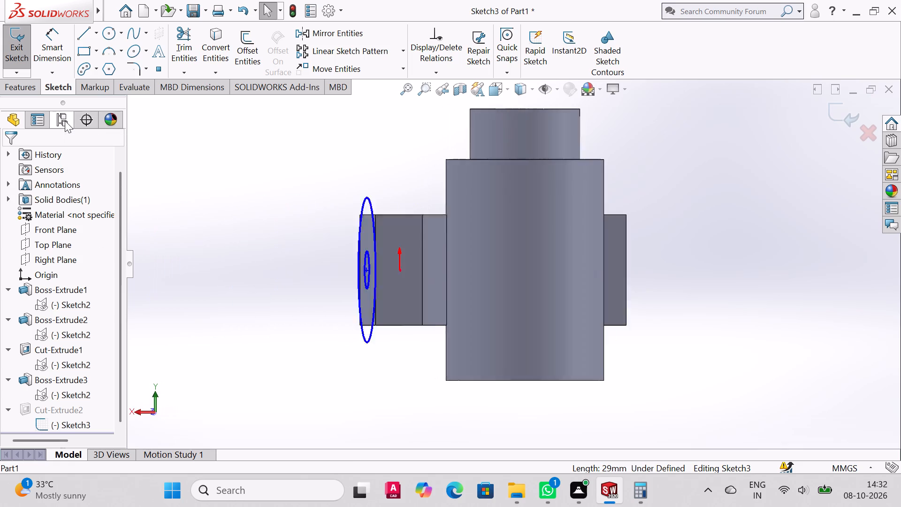
{"action": "key", "text": "ctrl+3"}
{"action": "key", "text": "ctrl+4"}
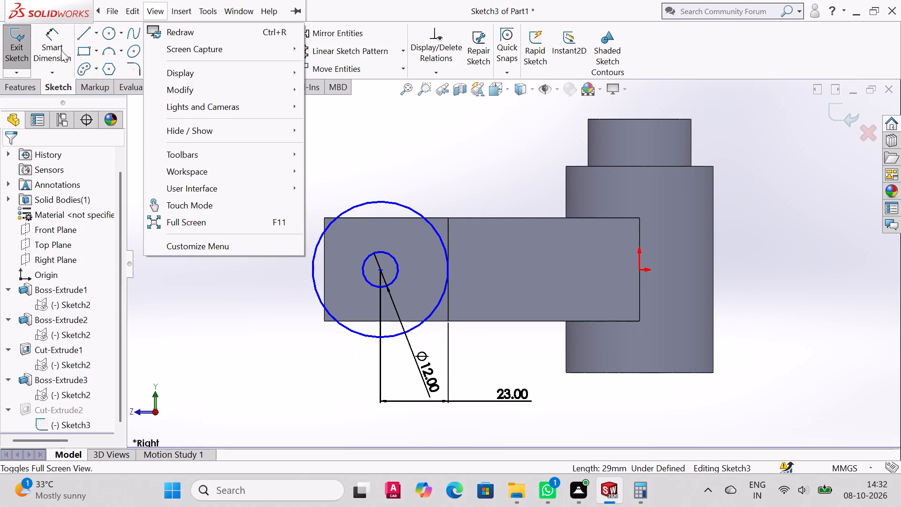
{"action": "left_click", "coordinate": [89, 27]}
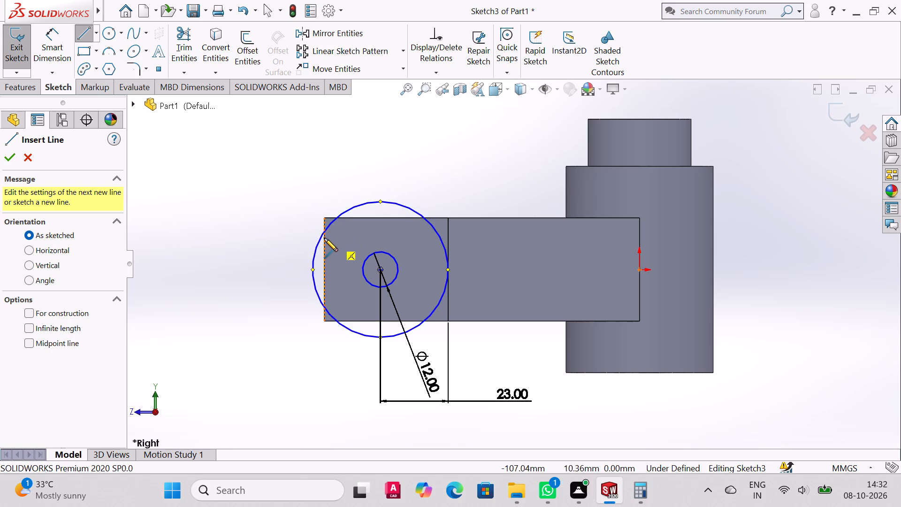
{"action": "left_click", "coordinate": [325, 320]}
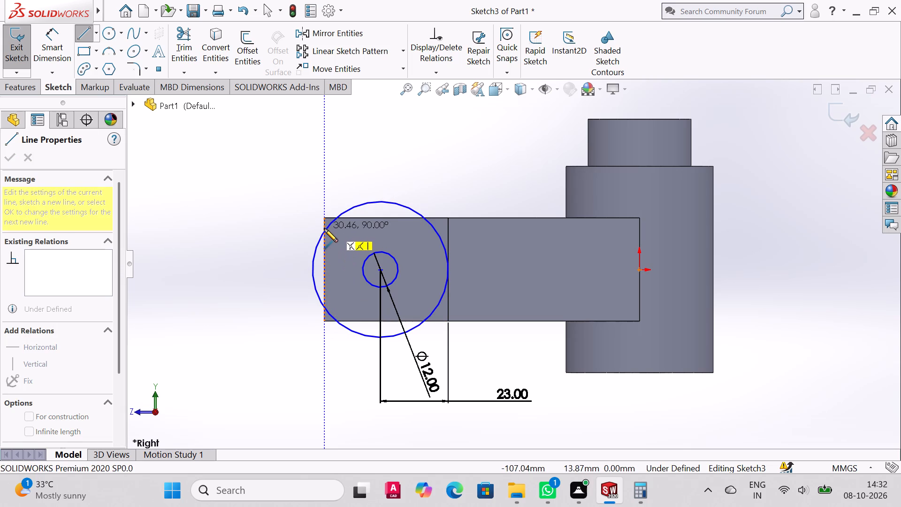
{"action": "left_click", "coordinate": [324, 230]}
{"action": "right_click", "coordinate": [324, 230]}
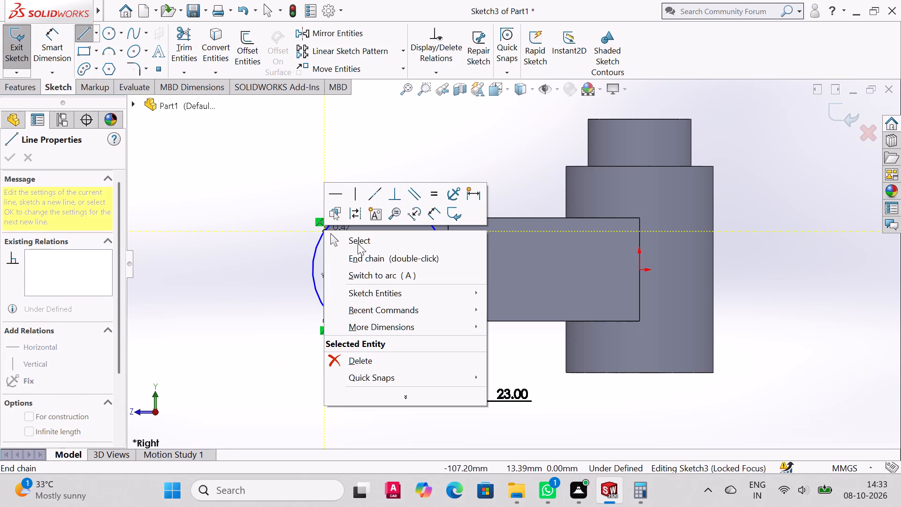
{"action": "left_click", "coordinate": [358, 242]}
{"action": "middle_click_drag", "start_coordinate": [490, 239], "coordinate": [501, 264]}
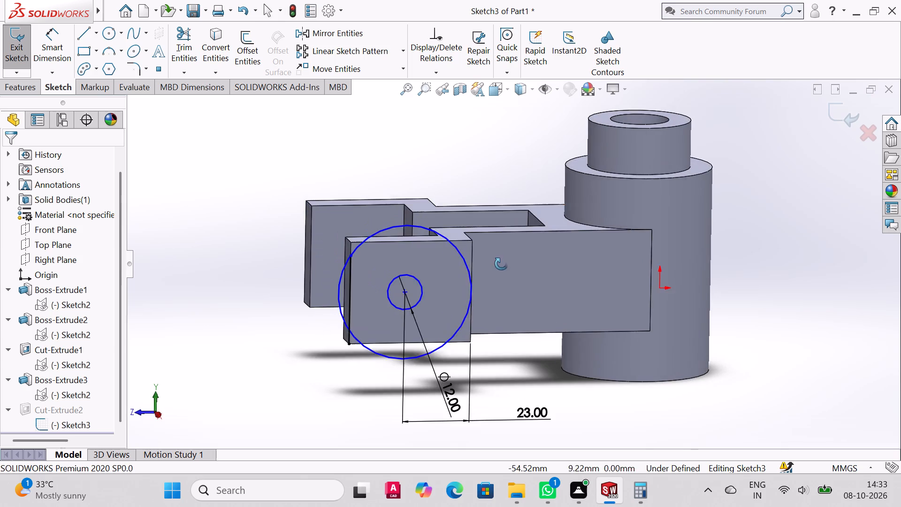
{"action": "middle_click_drag", "start_coordinate": [501, 264], "coordinate": [505, 270]}
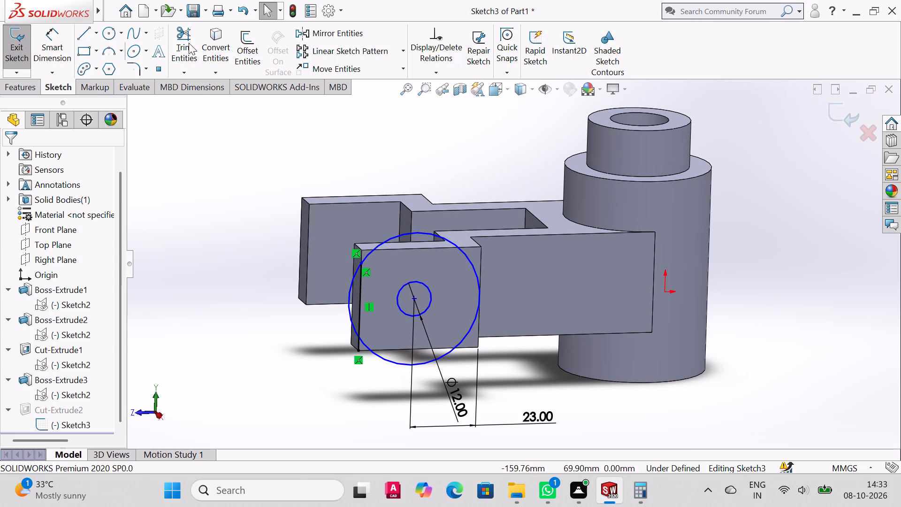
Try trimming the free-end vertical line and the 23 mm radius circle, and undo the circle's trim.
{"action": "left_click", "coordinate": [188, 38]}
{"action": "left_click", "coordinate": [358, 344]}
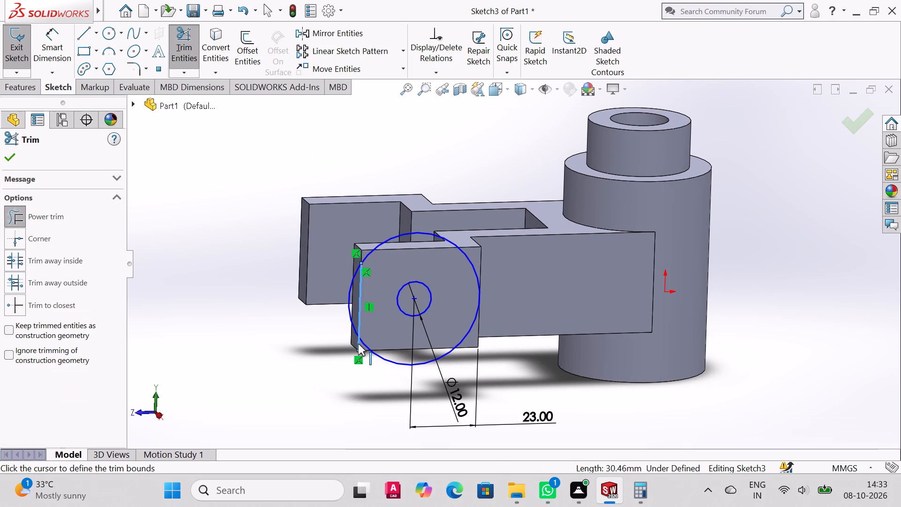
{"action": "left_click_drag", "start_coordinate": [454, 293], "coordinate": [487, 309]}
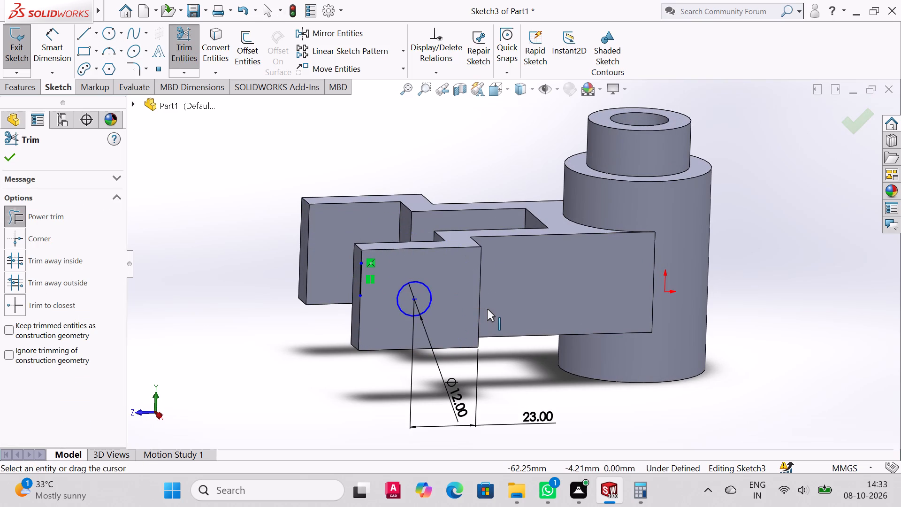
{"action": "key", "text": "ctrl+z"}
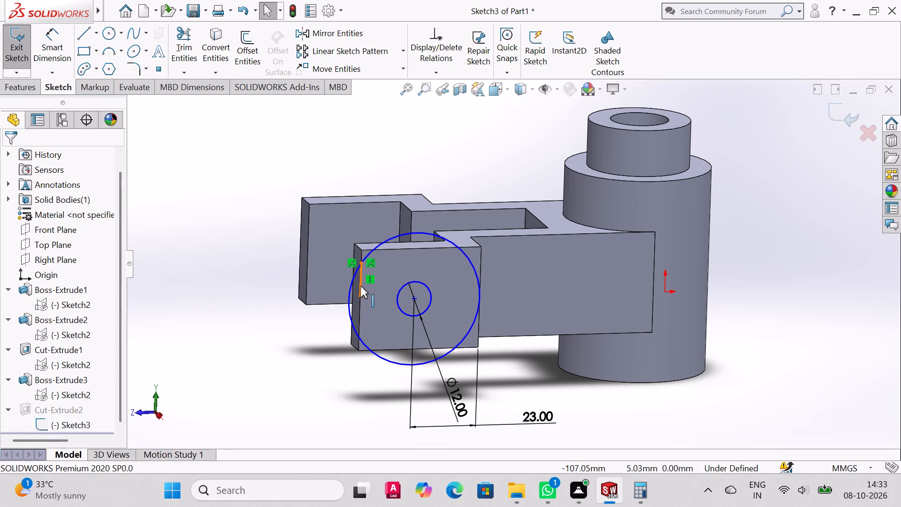
Delete the short vertical line left on the arm's free-end edge.
{"action": "left_click", "coordinate": [360, 286]}
{"action": "key", "text": "Escape"}
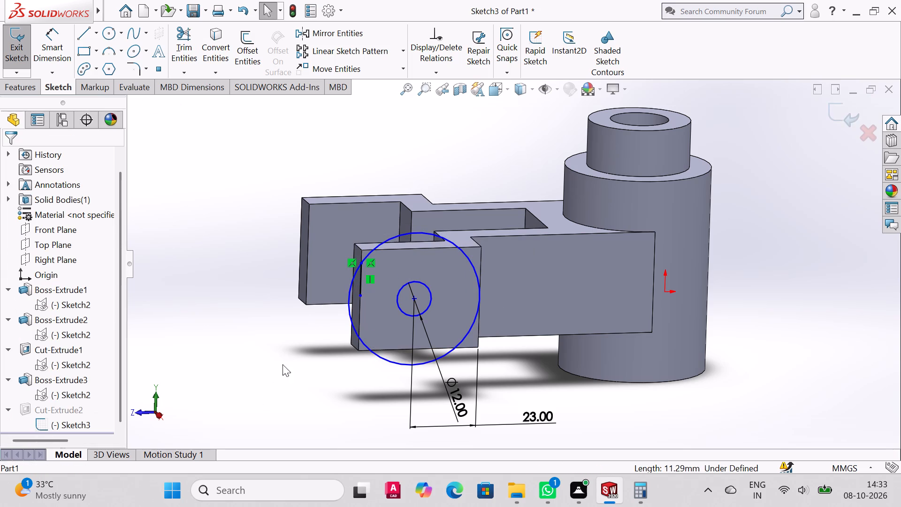
{"action": "left_click", "coordinate": [361, 282]}
{"action": "key", "text": "Delete"}
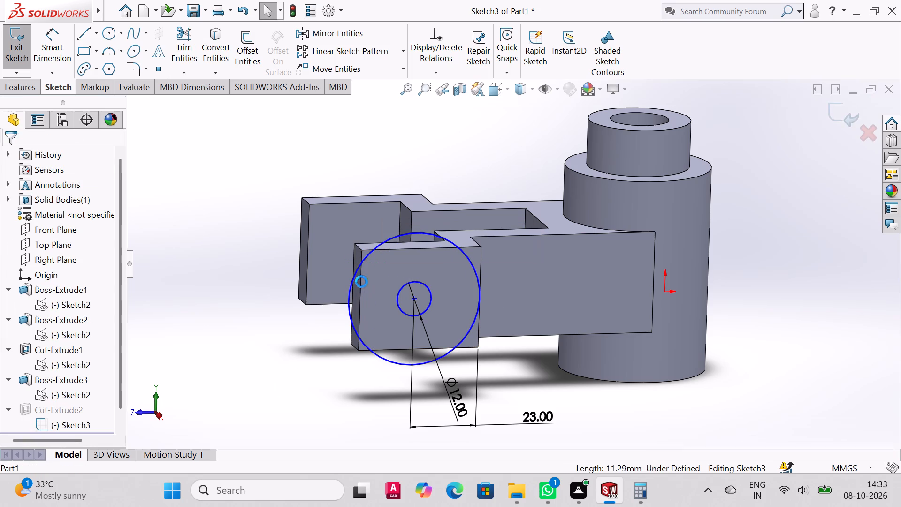
In the Right view, sketch a vertical line about 26 mm long on the arm's free-end edge between its two crossings with the large circle.
{"action": "scroll", "coordinate": [385, 289], "scroll_direction": "down", "scroll_amount": 1}
{"action": "middle_click_drag", "start_coordinate": [387, 289], "coordinate": [337, 272]}
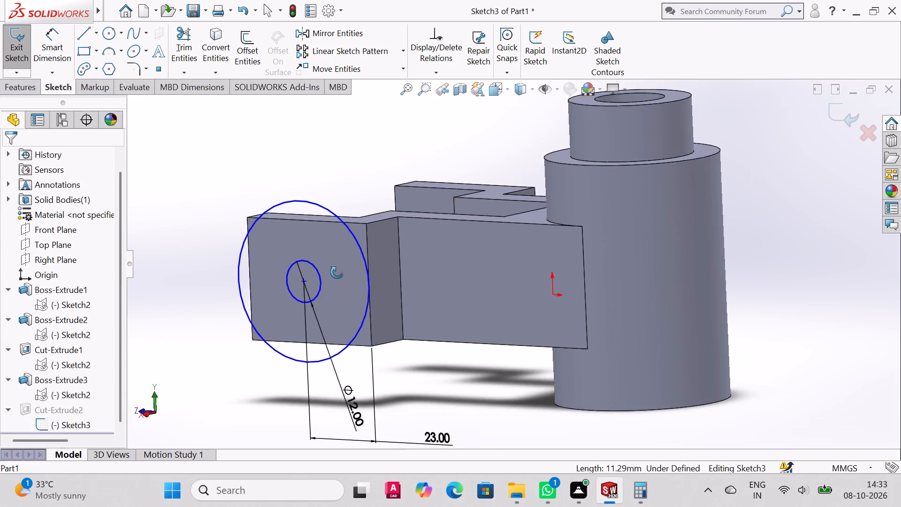
{"action": "middle_click_drag", "start_coordinate": [337, 272], "coordinate": [377, 280]}
{"action": "left_click", "coordinate": [79, 38]}
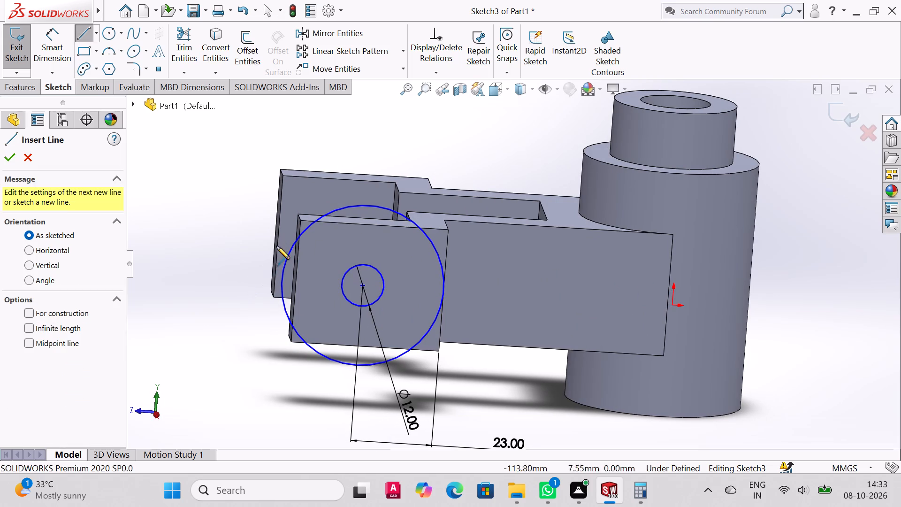
{"action": "key", "text": "ctrl+7"}
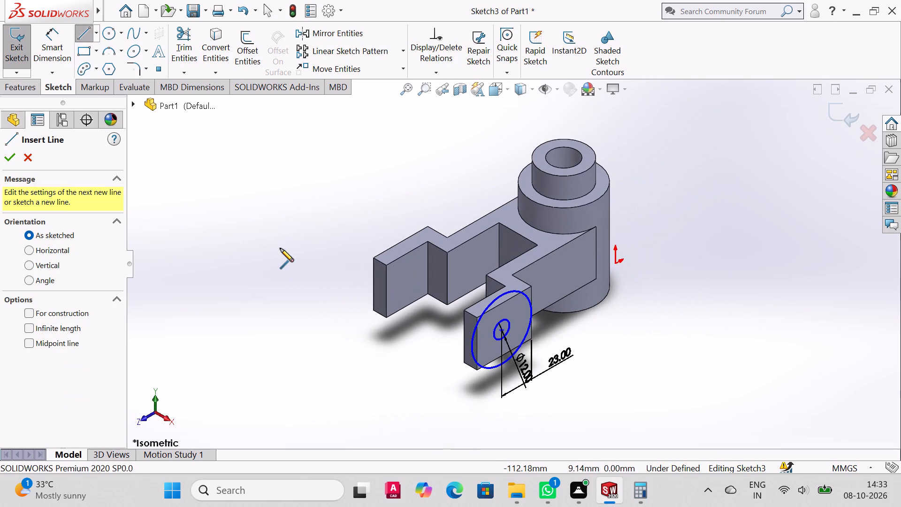
{"action": "key", "text": "ctrl+4"}
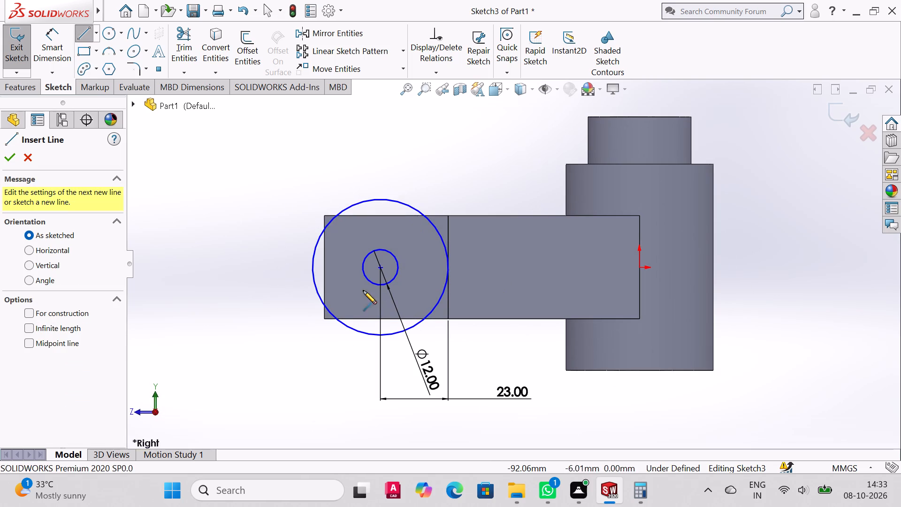
{"action": "left_click", "coordinate": [324, 304]}
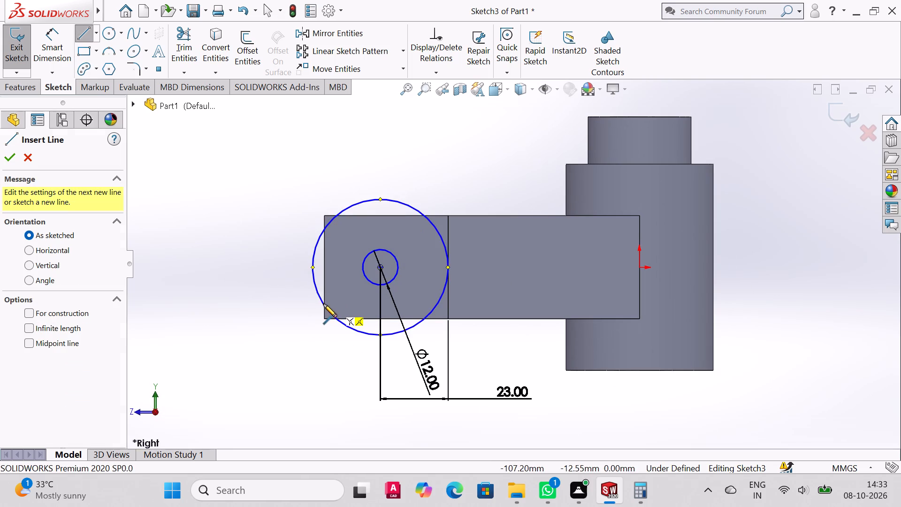
{"action": "left_click", "coordinate": [324, 229]}
{"action": "right_click", "coordinate": [324, 229]}
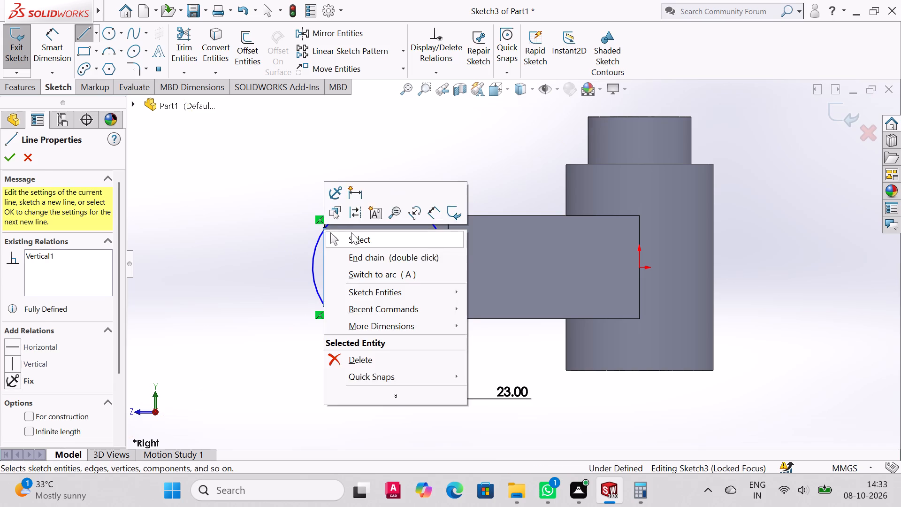
{"action": "left_click", "coordinate": [351, 232]}
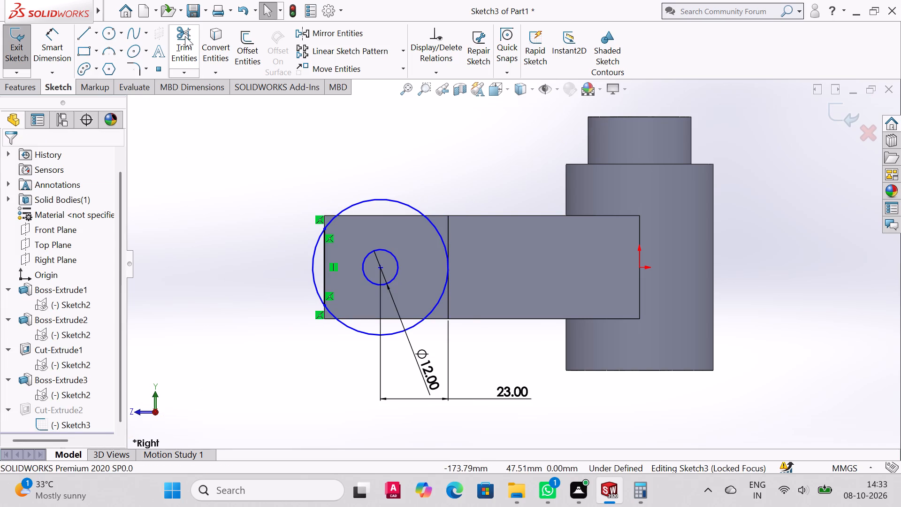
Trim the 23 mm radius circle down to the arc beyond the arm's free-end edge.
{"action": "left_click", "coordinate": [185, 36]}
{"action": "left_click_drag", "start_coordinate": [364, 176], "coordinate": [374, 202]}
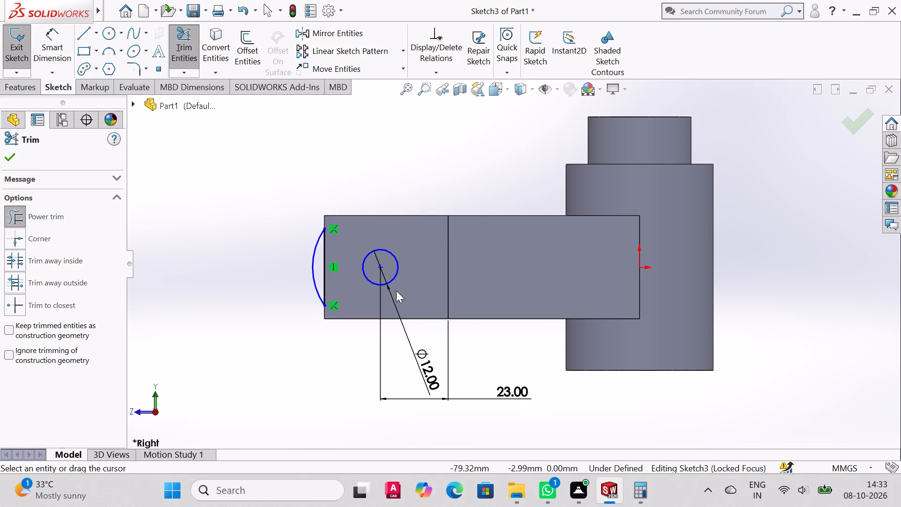
Extend the upper end of the free-end vertical line towards the arm's upper corner using power trim.
{"action": "middle_click_drag", "start_coordinate": [284, 303], "coordinate": [296, 312]}
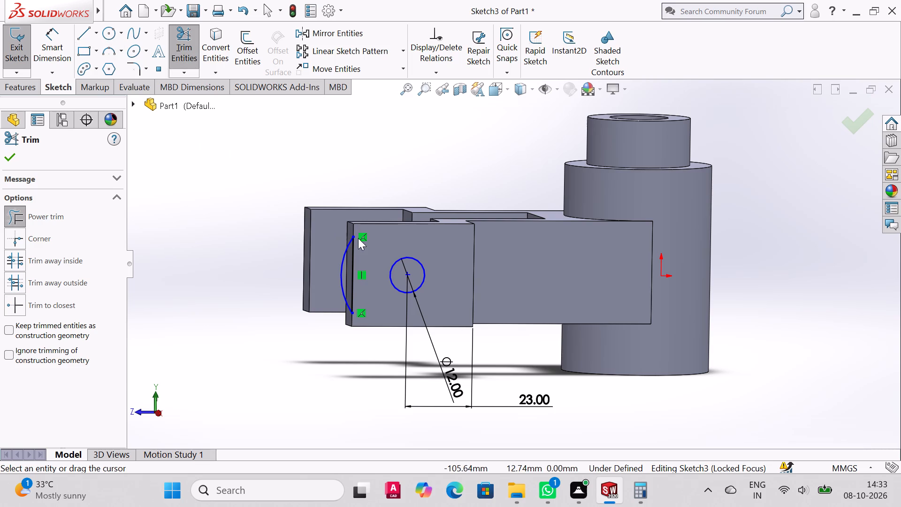
{"action": "left_click_drag", "start_coordinate": [352, 237], "coordinate": [350, 227]}
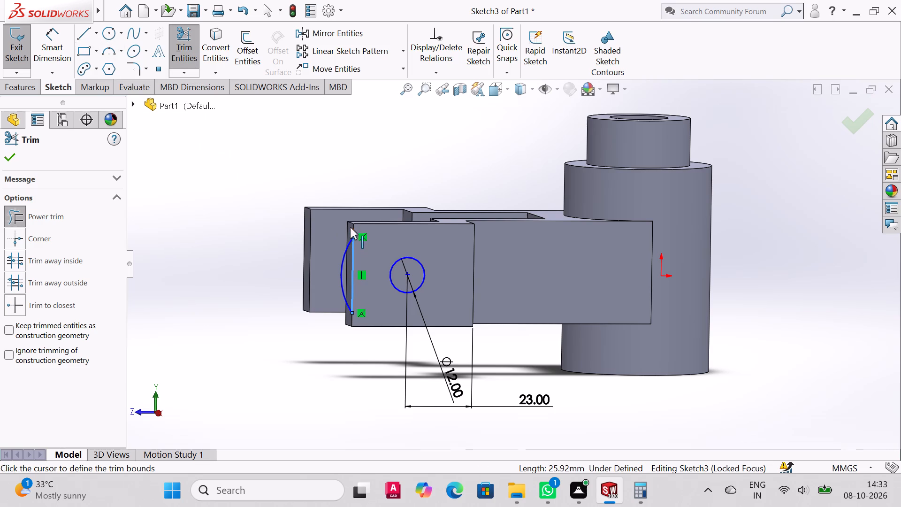
{"action": "left_click_drag", "start_coordinate": [350, 227], "coordinate": [351, 225]}
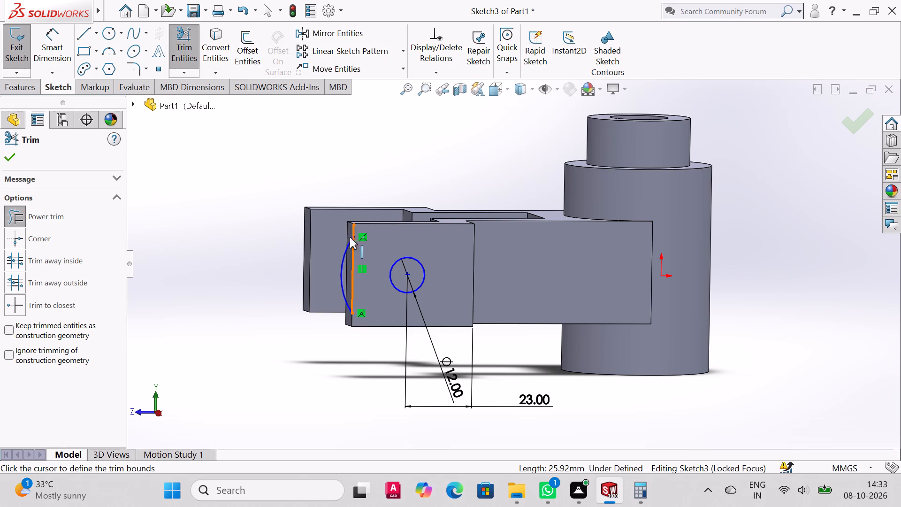
{"action": "left_click_drag", "start_coordinate": [347, 244], "coordinate": [353, 226]}
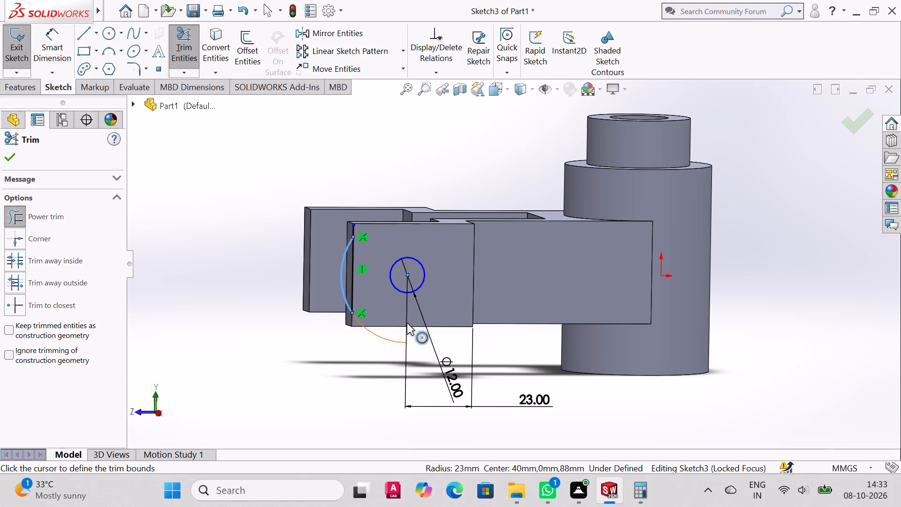
{"action": "right_click", "coordinate": [261, 277]}
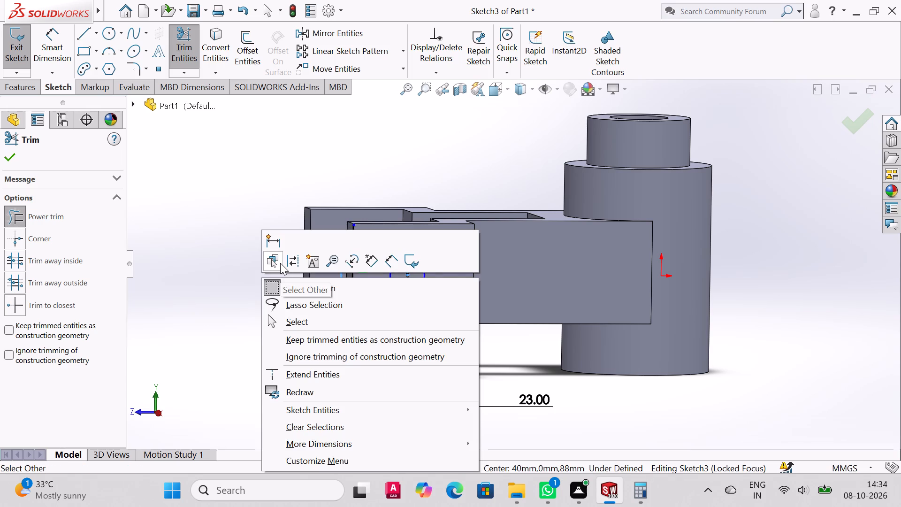
{"action": "key", "text": "Escape"}
{"action": "key", "text": "Escape"}
{"action": "key", "text": "Escape"}
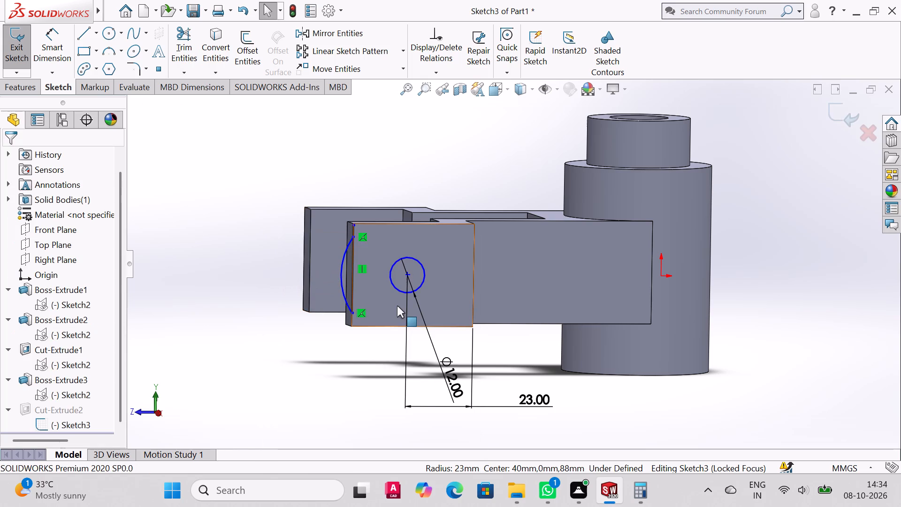
Replace the 23 mm radius arc with an outward-bulging three-point arc of about 37 mm radius, from the line's upper end to the arm's lower corner.
{"action": "left_click", "coordinate": [343, 280]}
{"action": "key", "text": "Delete"}
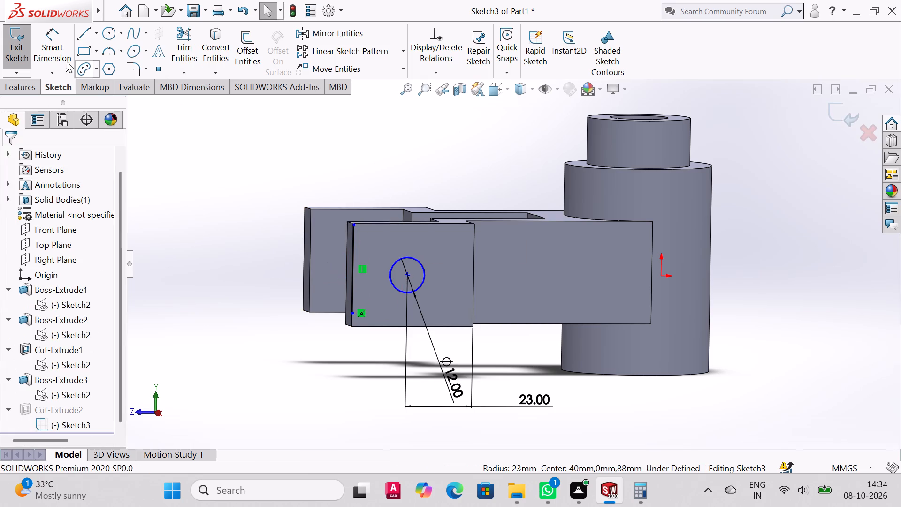
{"action": "left_click", "coordinate": [107, 51]}
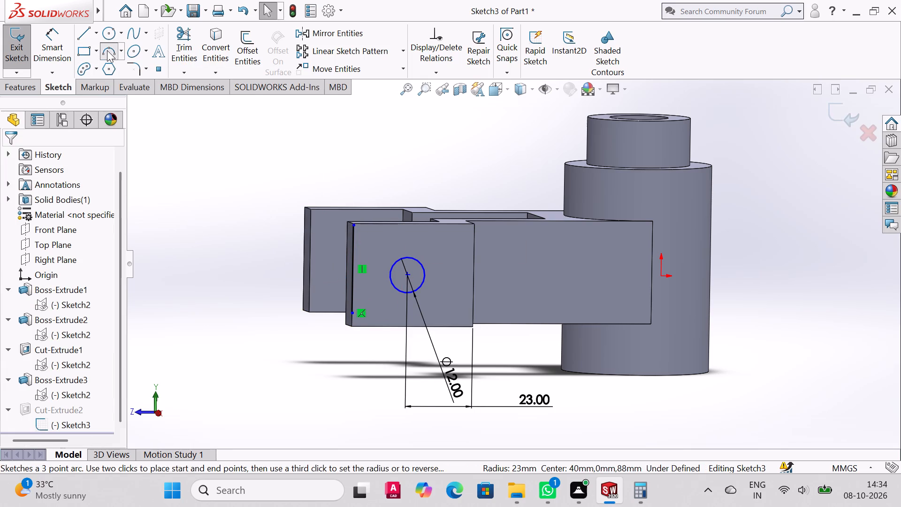
{"action": "left_click", "coordinate": [355, 224]}
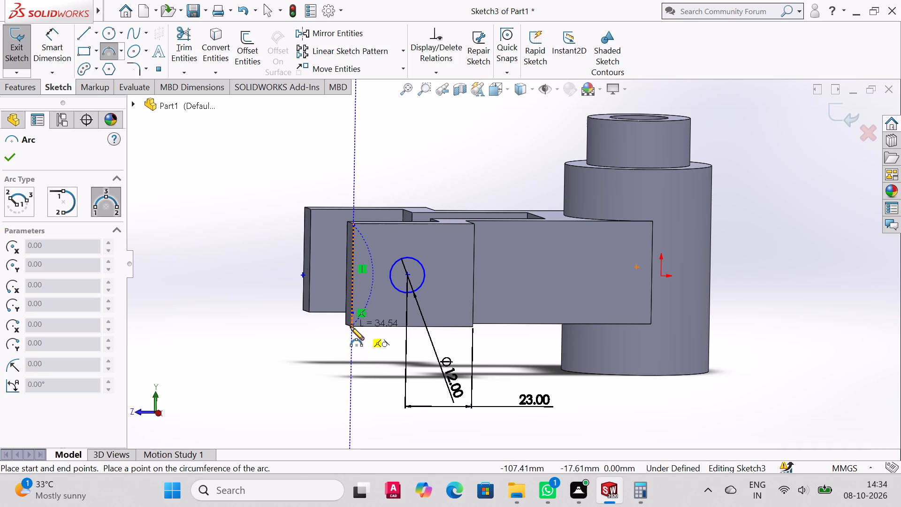
{"action": "left_click", "coordinate": [351, 327]}
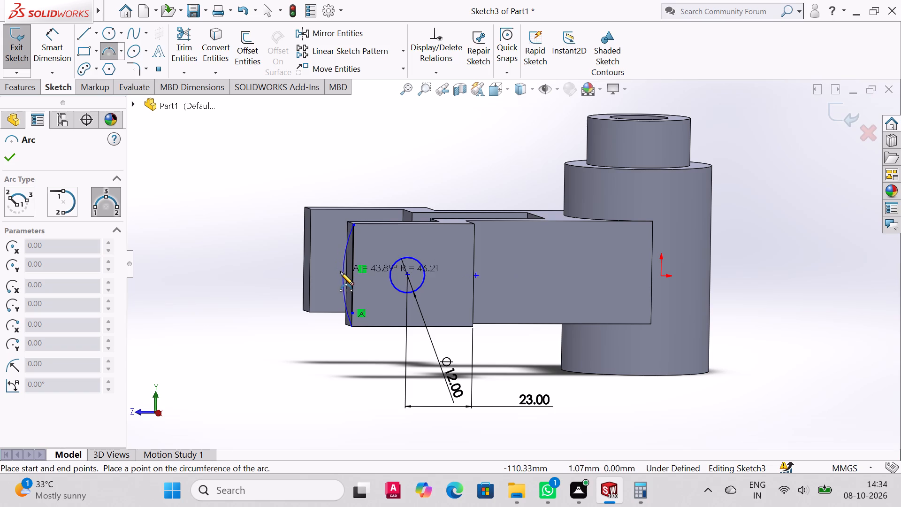
{"action": "left_click", "coordinate": [340, 272]}
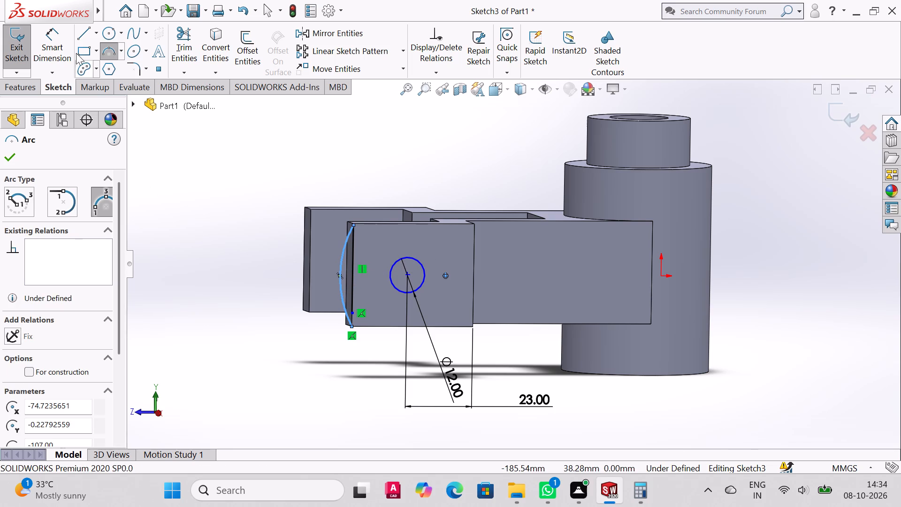
Dimension the free-end arc's radius as 70 mm.
{"action": "left_click", "coordinate": [55, 47]}
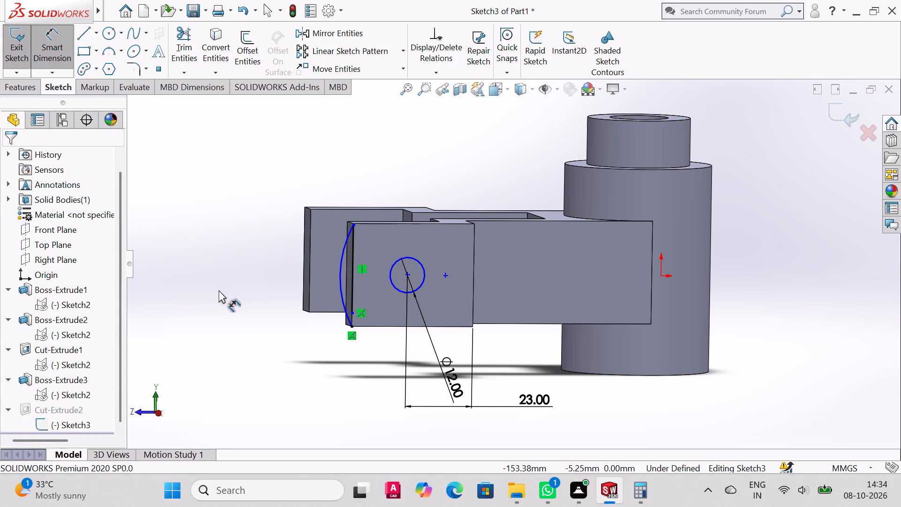
{"action": "left_click", "coordinate": [340, 277]}
{"action": "left_click", "coordinate": [236, 361]}
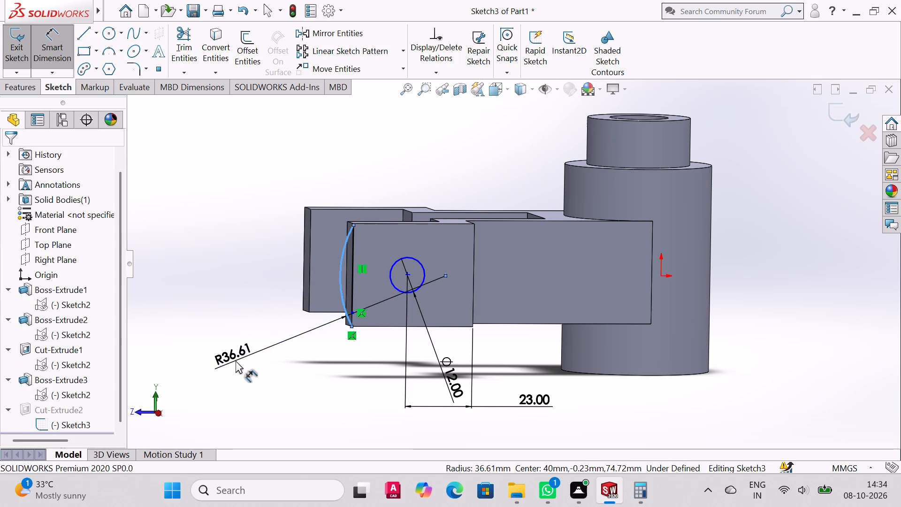
{"action": "type", "text": "70"}
{"action": "key", "text": "Return"}
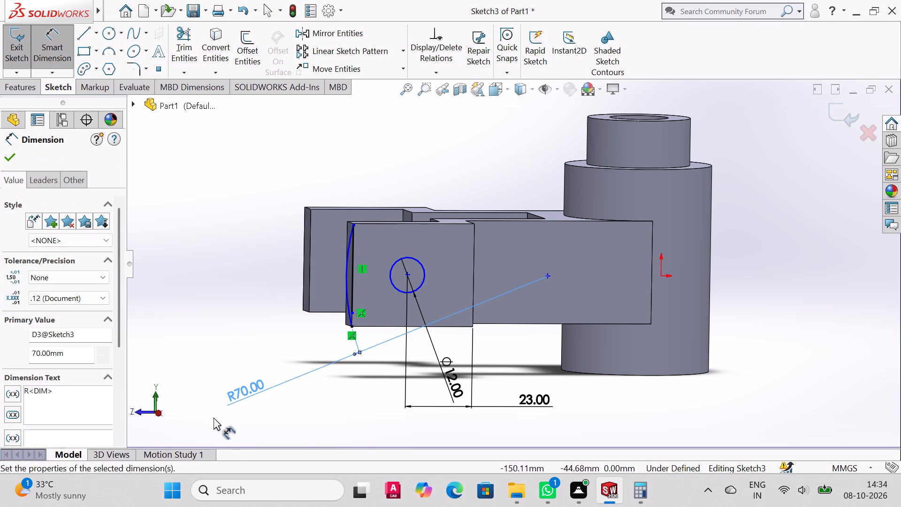
{"action": "middle_click_drag", "start_coordinate": [317, 375], "coordinate": [334, 381]}
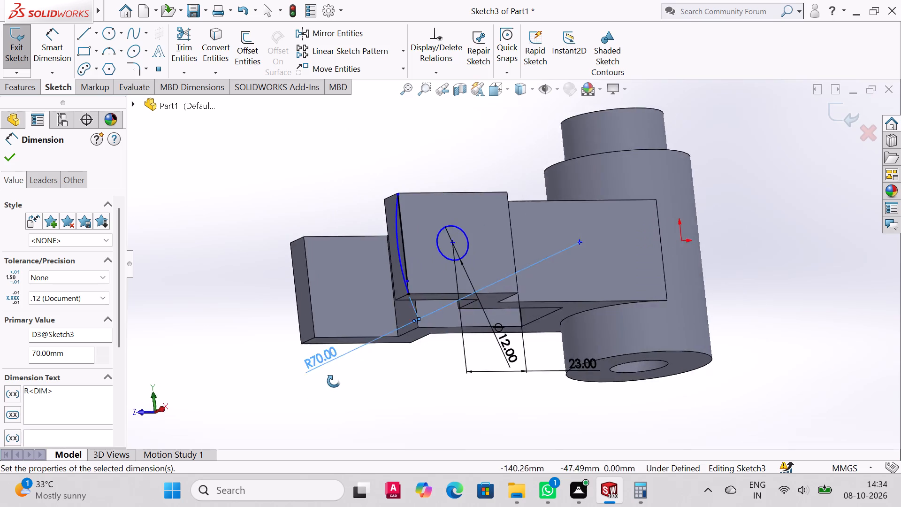
{"action": "middle_click_drag", "start_coordinate": [334, 381], "coordinate": [305, 440]}
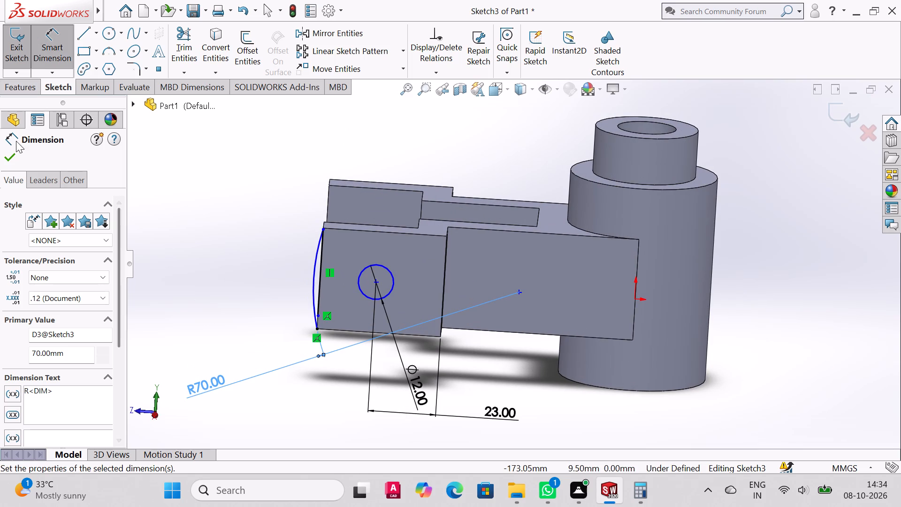
{"action": "left_click", "coordinate": [16, 160]}
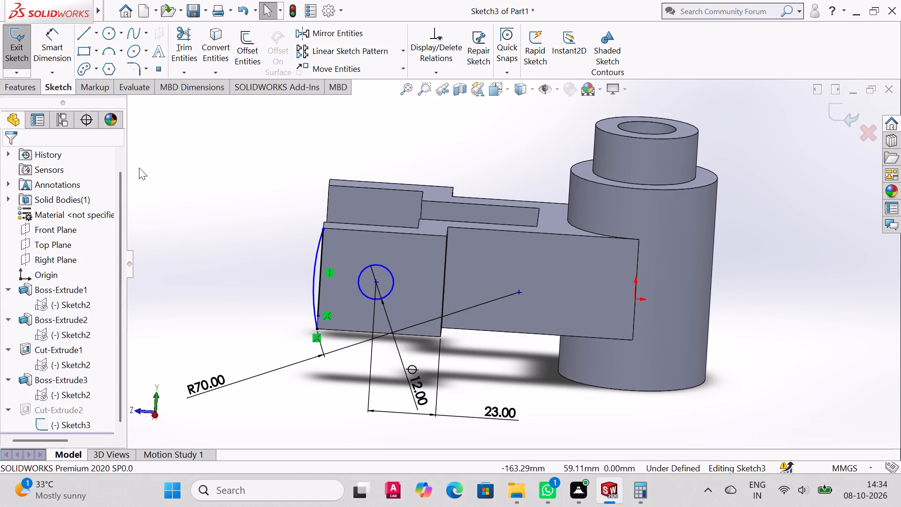
Check the sketch for Cut Extrude usage and look for contour gaps with Repair Sketch.
{"action": "scroll", "coordinate": [18, 267], "scroll_direction": "down", "scroll_amount": 4}
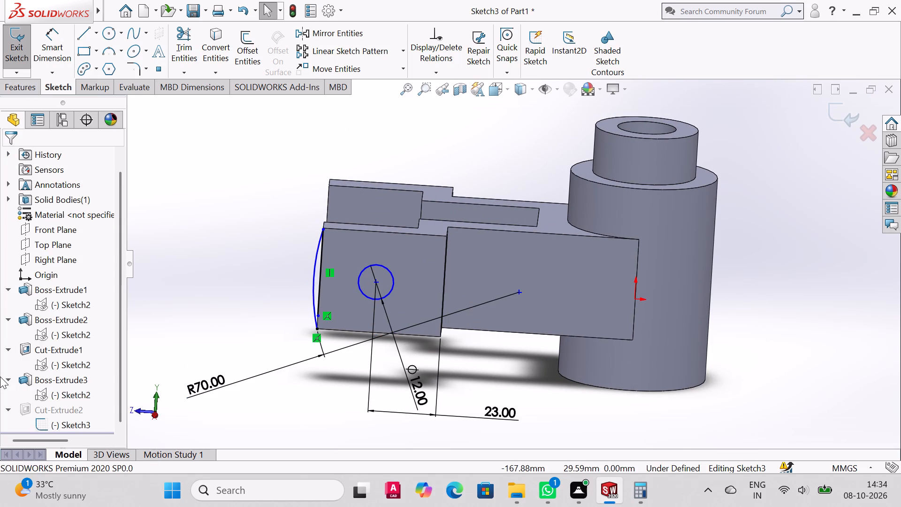
{"action": "left_click", "coordinate": [29, 79]}
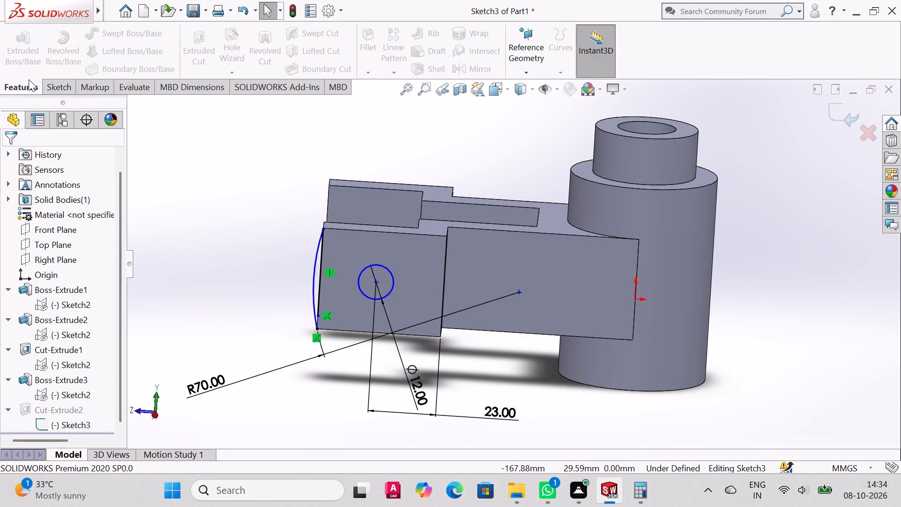
{"action": "left_click", "coordinate": [51, 92]}
{"action": "left_click", "coordinate": [13, 50]}
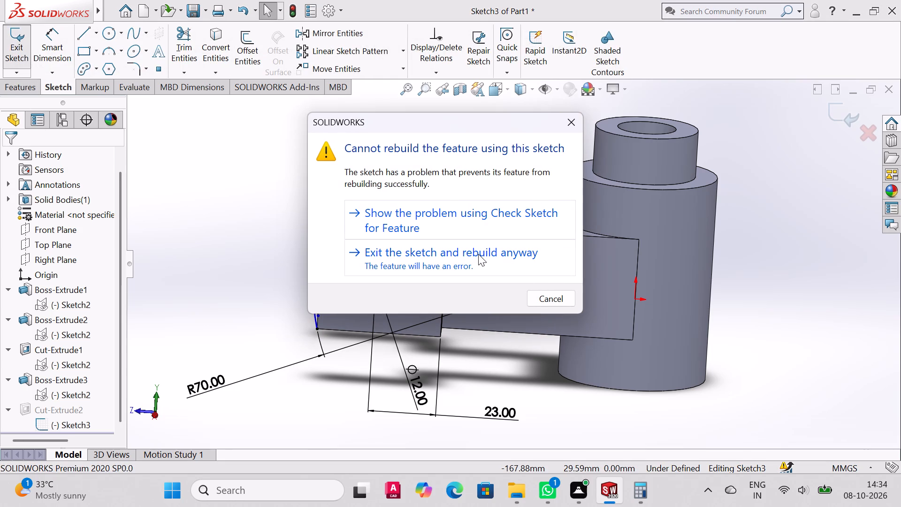
{"action": "left_click", "coordinate": [452, 226]}
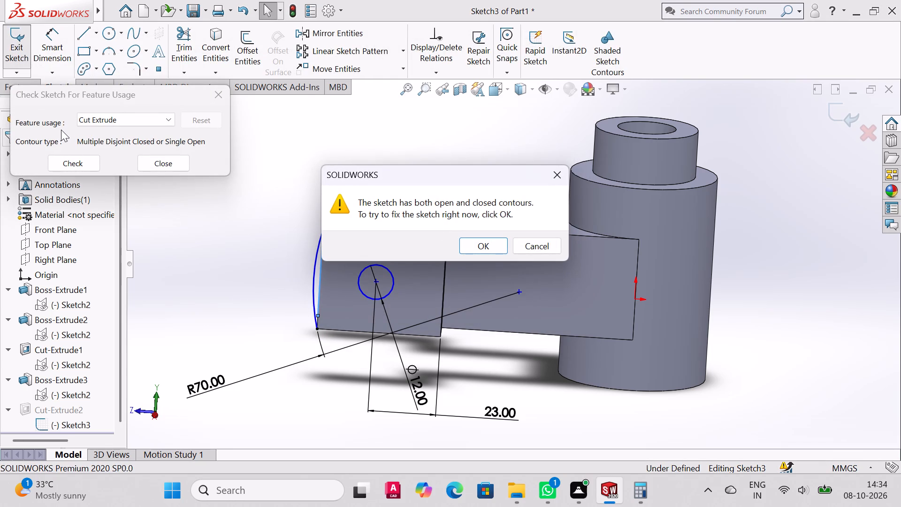
{"action": "left_click", "coordinate": [83, 159]}
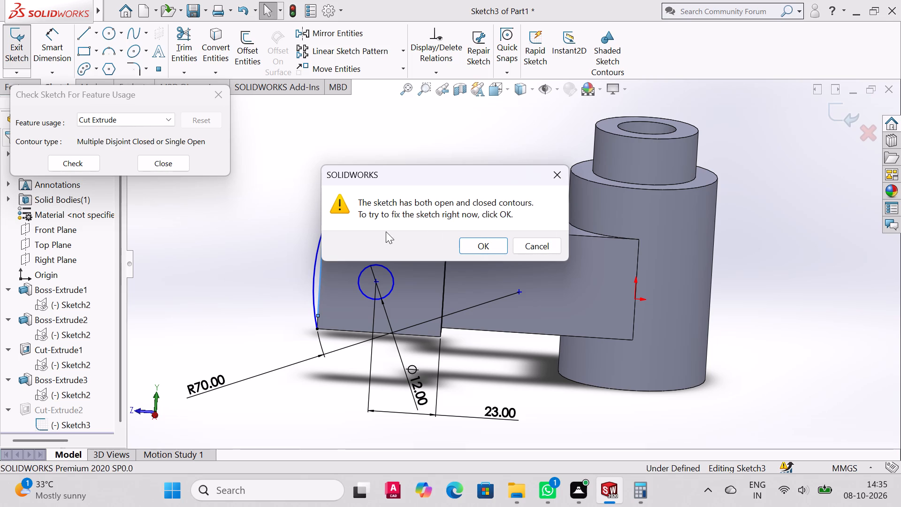
{"action": "left_click", "coordinate": [483, 250]}
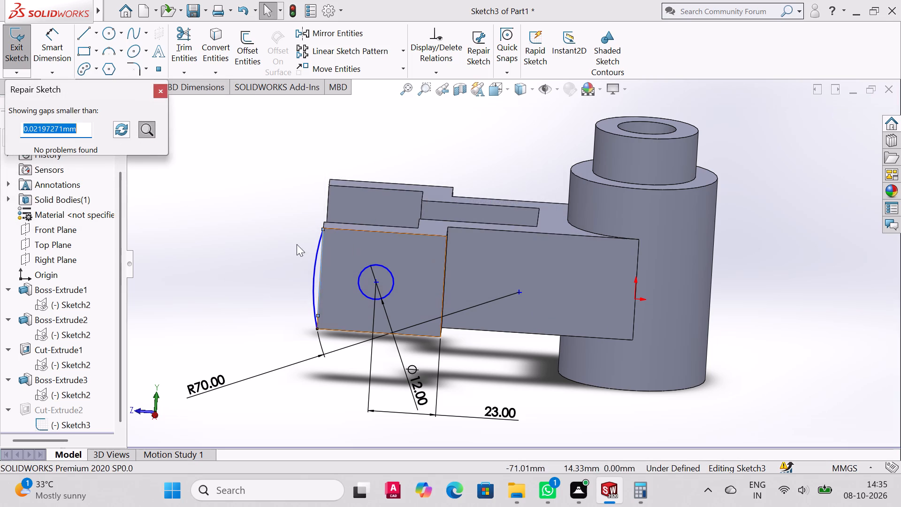
{"action": "middle_click_drag", "start_coordinate": [298, 251], "coordinate": [313, 280]}
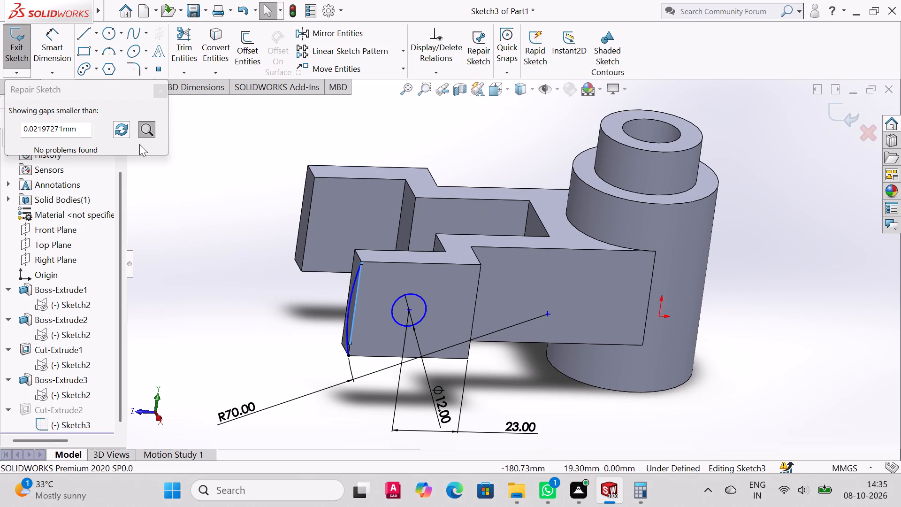
{"action": "left_click", "coordinate": [159, 98]}
{"action": "middle_click_drag", "start_coordinate": [373, 343], "coordinate": [379, 298]}
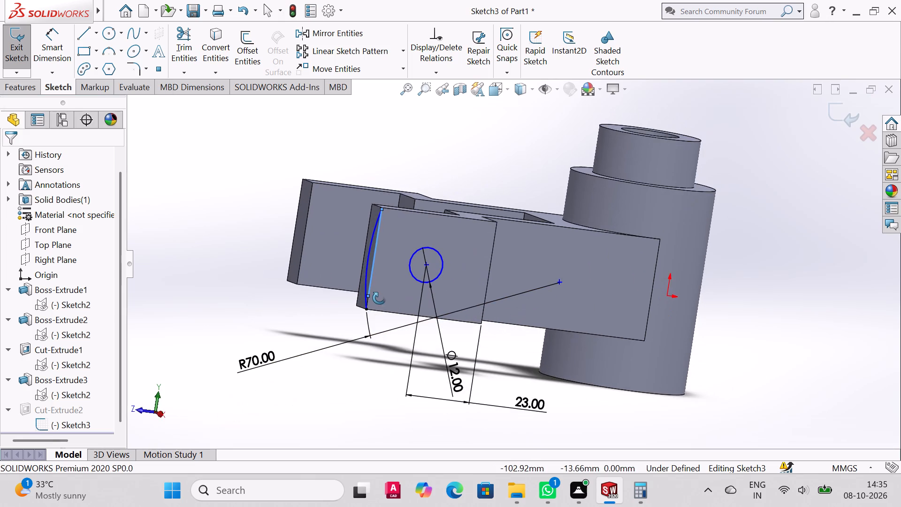
{"action": "middle_click_drag", "start_coordinate": [379, 298], "coordinate": [364, 314]}
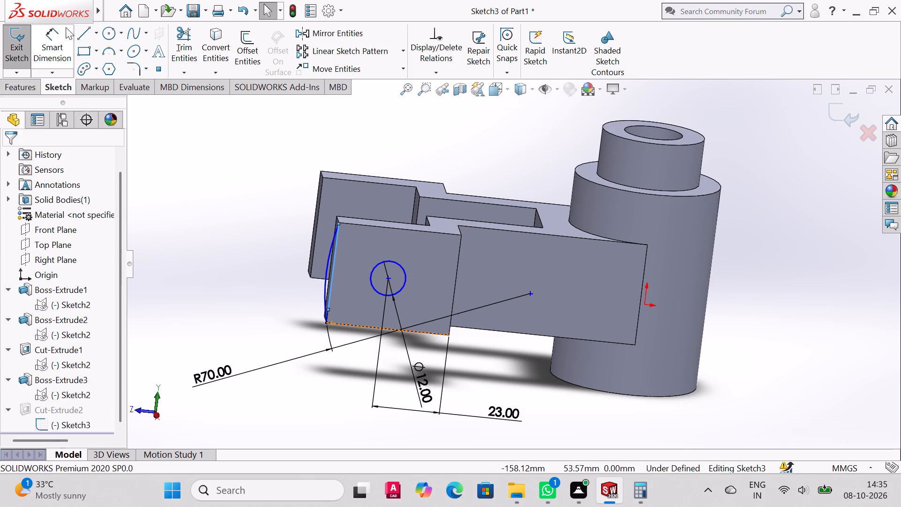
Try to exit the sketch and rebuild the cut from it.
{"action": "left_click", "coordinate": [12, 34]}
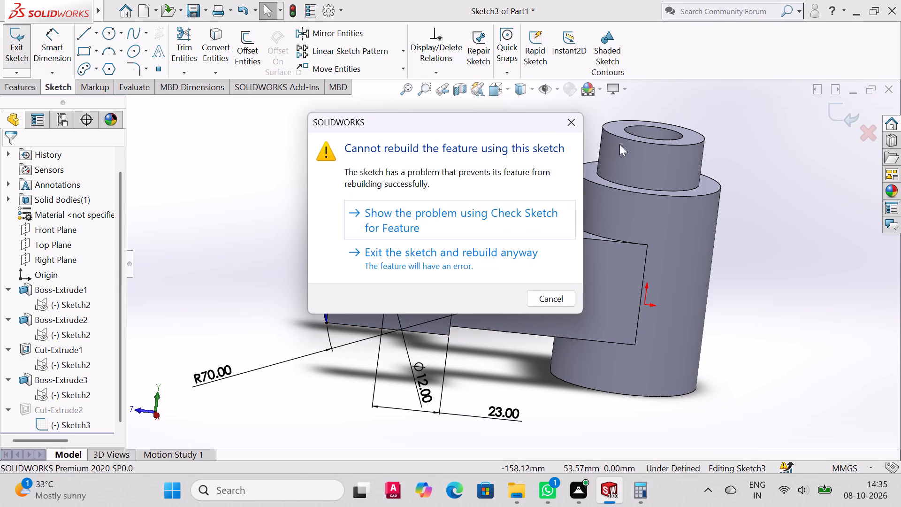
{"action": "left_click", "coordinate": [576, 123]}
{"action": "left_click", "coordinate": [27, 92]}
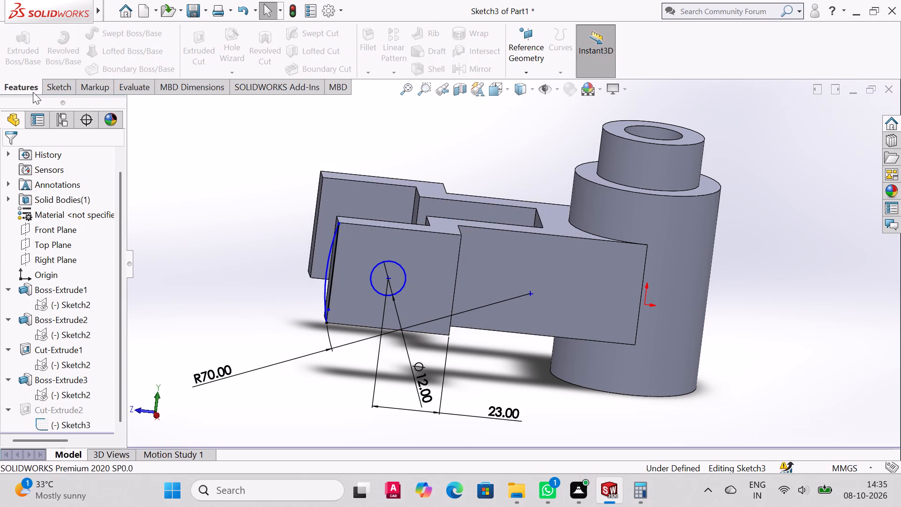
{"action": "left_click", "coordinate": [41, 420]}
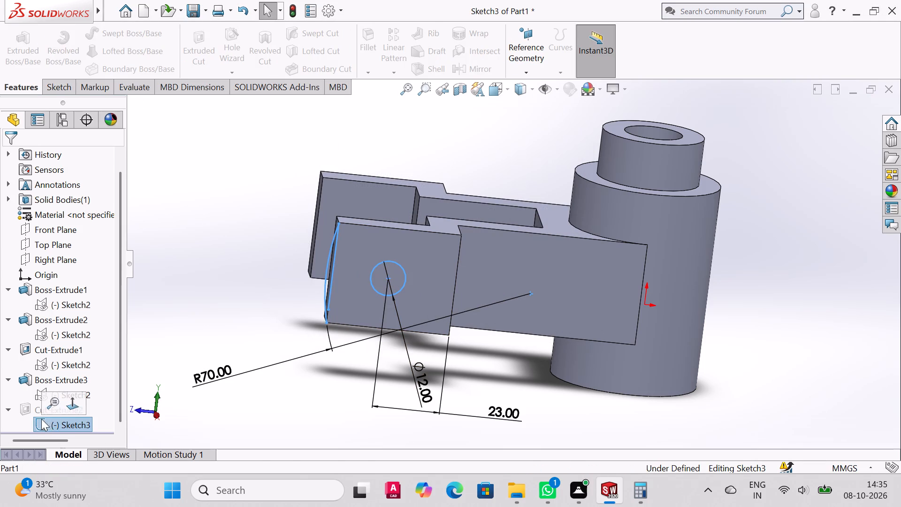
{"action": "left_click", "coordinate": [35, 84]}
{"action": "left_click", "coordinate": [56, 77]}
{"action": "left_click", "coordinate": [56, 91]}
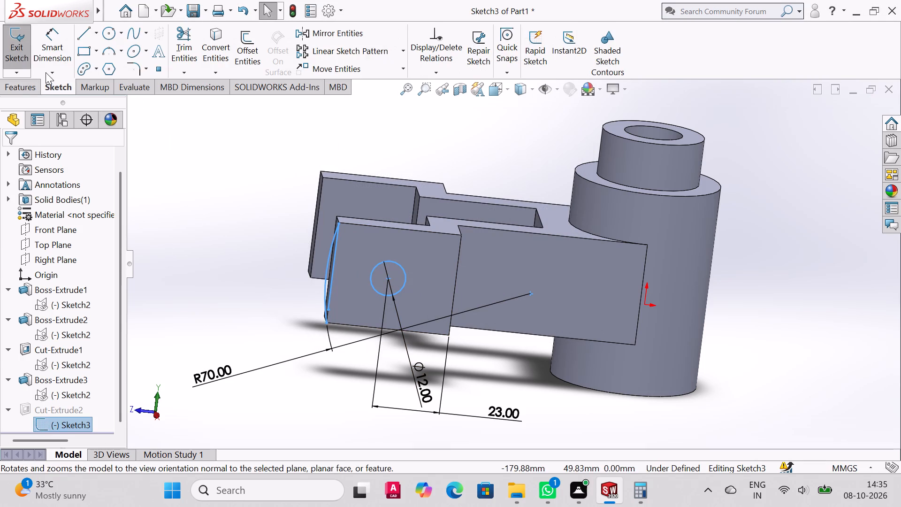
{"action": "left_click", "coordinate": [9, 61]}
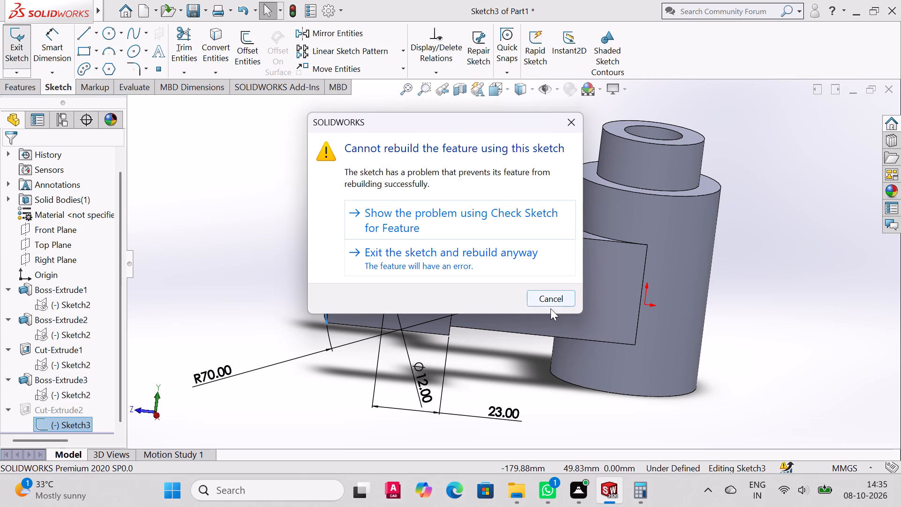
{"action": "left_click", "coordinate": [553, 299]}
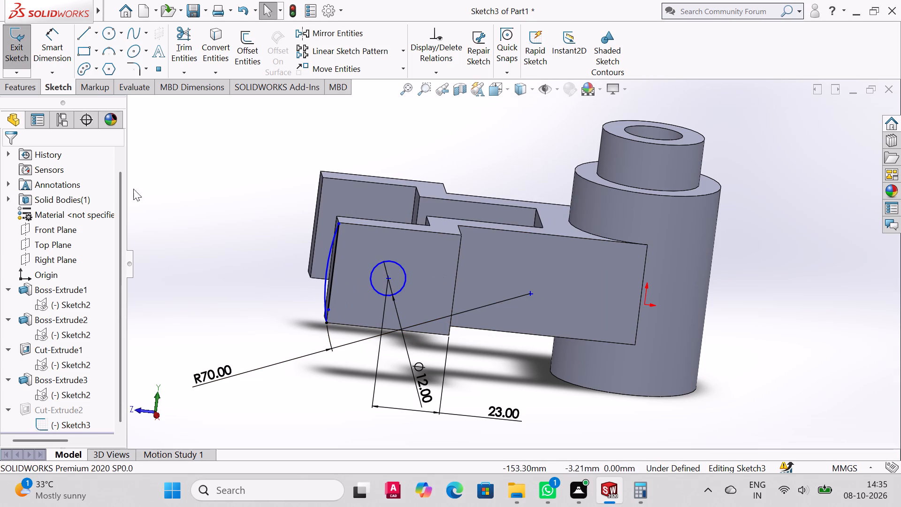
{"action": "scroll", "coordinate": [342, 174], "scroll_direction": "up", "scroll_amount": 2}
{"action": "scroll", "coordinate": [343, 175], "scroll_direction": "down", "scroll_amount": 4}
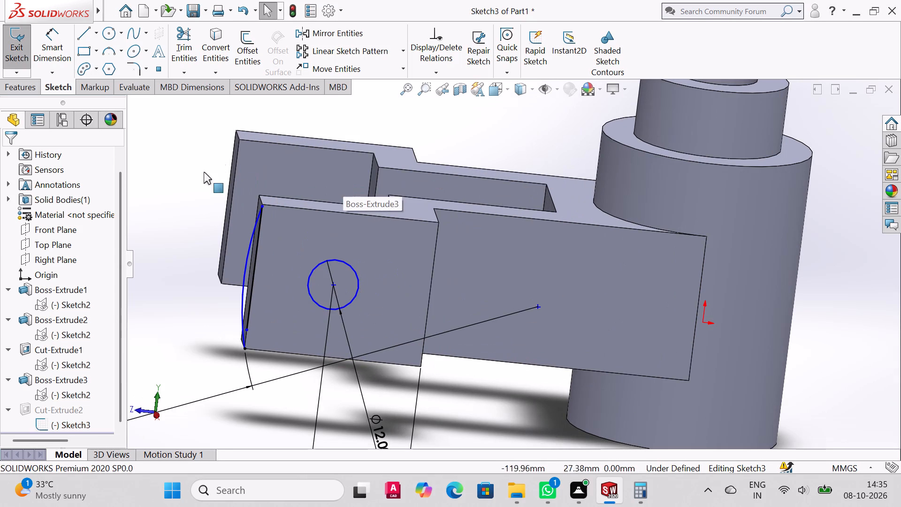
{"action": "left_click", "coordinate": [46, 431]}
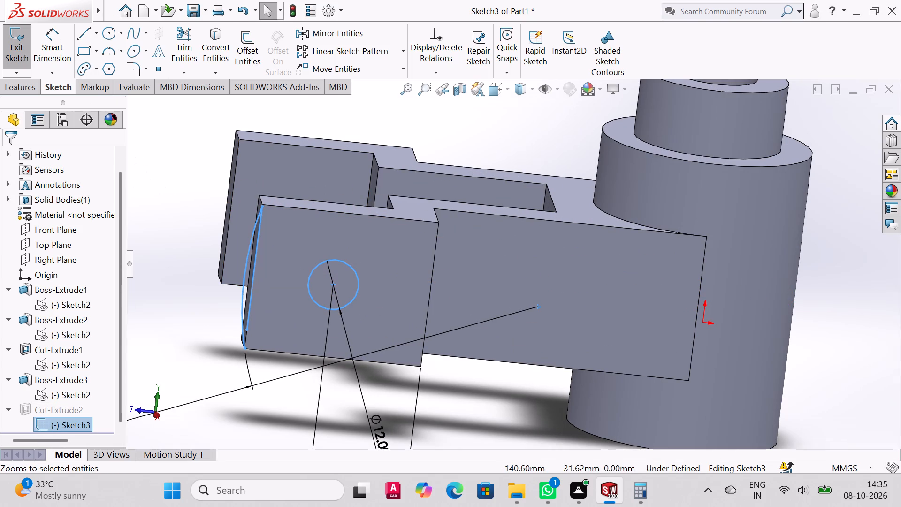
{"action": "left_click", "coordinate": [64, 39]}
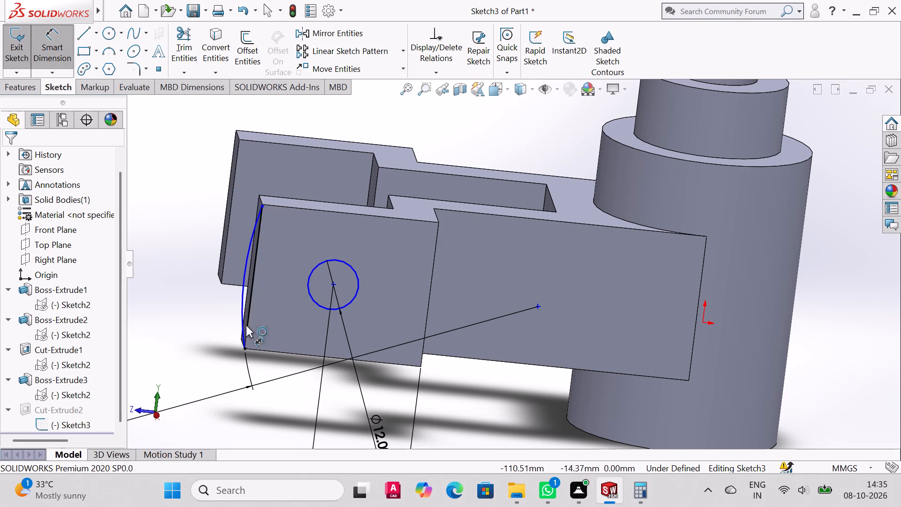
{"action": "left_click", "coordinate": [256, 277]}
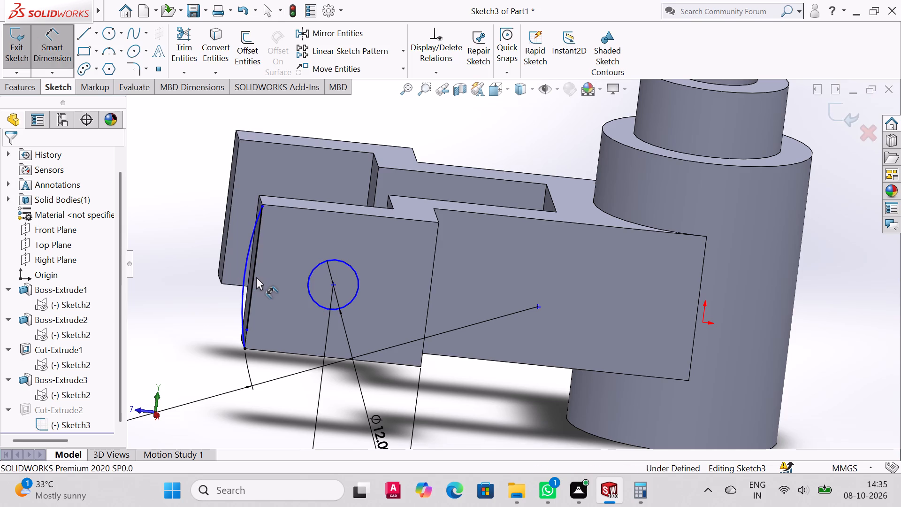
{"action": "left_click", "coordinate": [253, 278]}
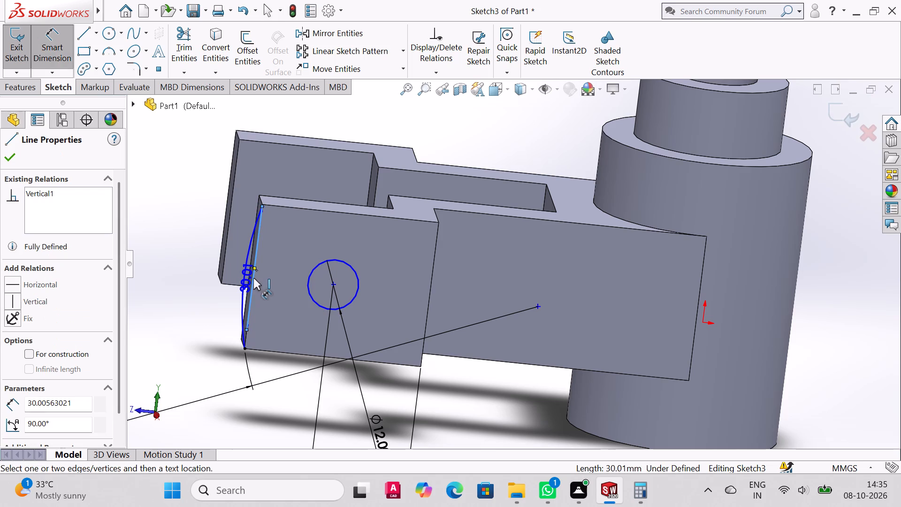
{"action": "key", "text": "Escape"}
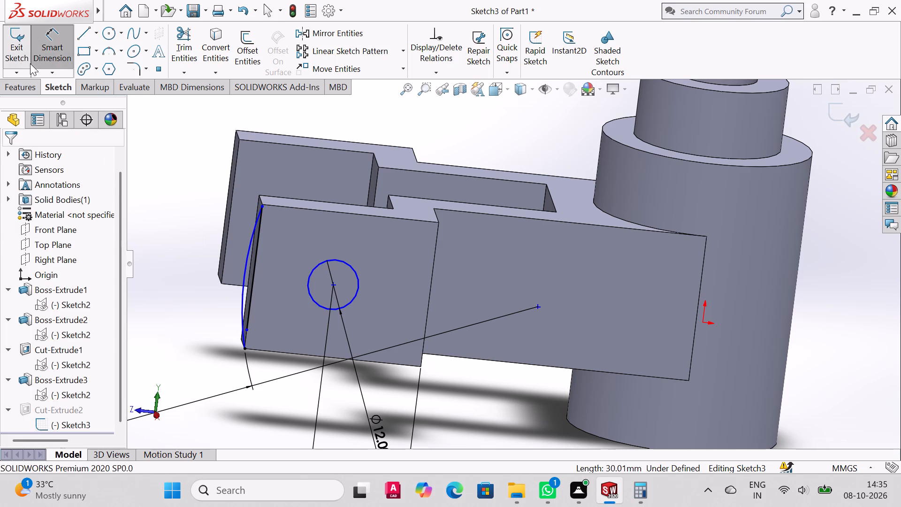
Close the free-end arc contour with a short vertical line from the existing line's lower end to the arm's lower corner, and exit the sketch.
{"action": "left_click", "coordinate": [89, 34]}
{"action": "scroll", "coordinate": [234, 315], "scroll_direction": "up", "scroll_amount": 2}
{"action": "scroll", "coordinate": [275, 325], "scroll_direction": "down", "scroll_amount": 2}
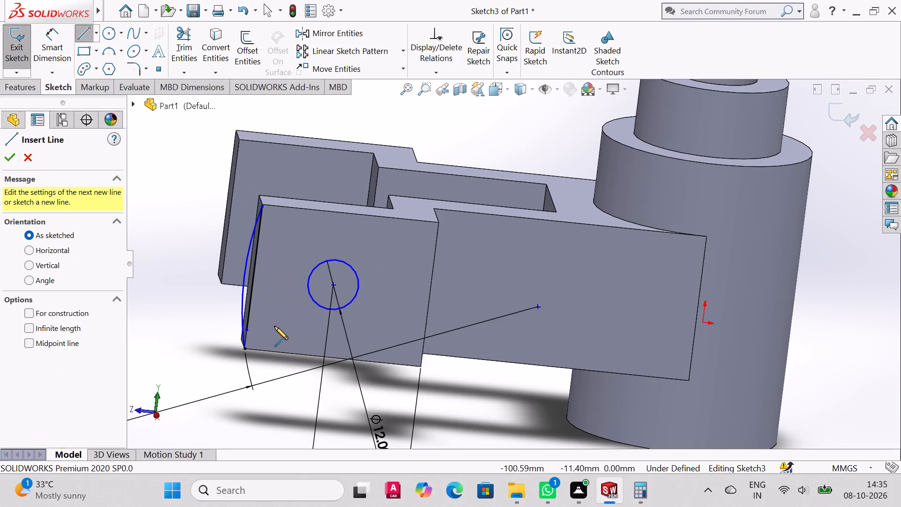
{"action": "left_click", "coordinate": [429, 88]}
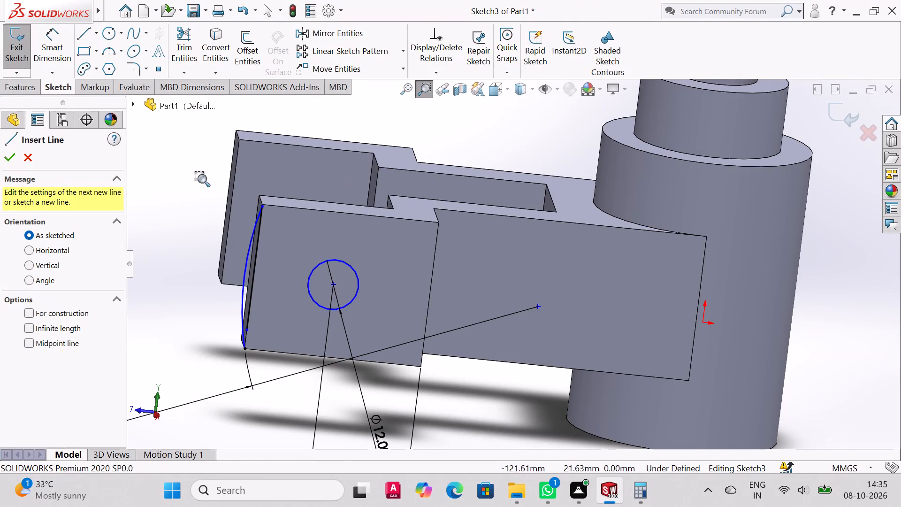
{"action": "left_click_drag", "start_coordinate": [201, 177], "coordinate": [279, 373]}
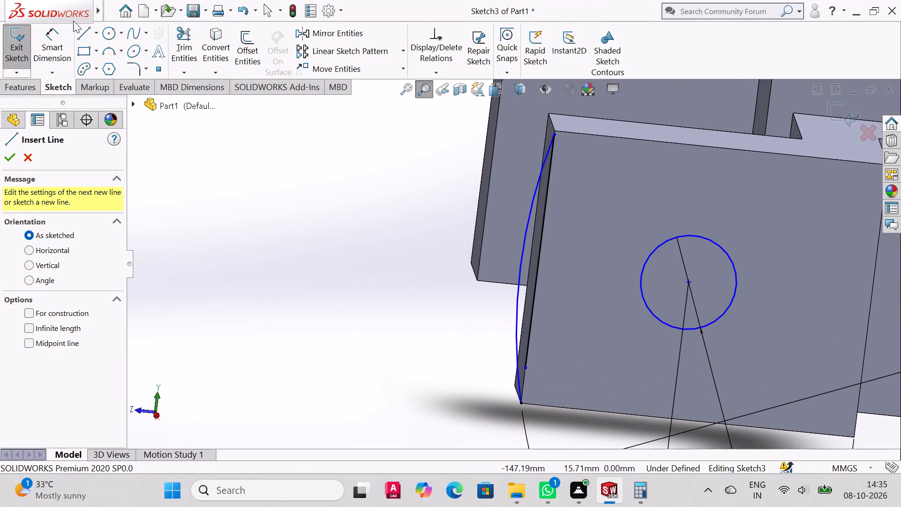
{"action": "left_click", "coordinate": [88, 38]}
{"action": "left_click", "coordinate": [526, 368]}
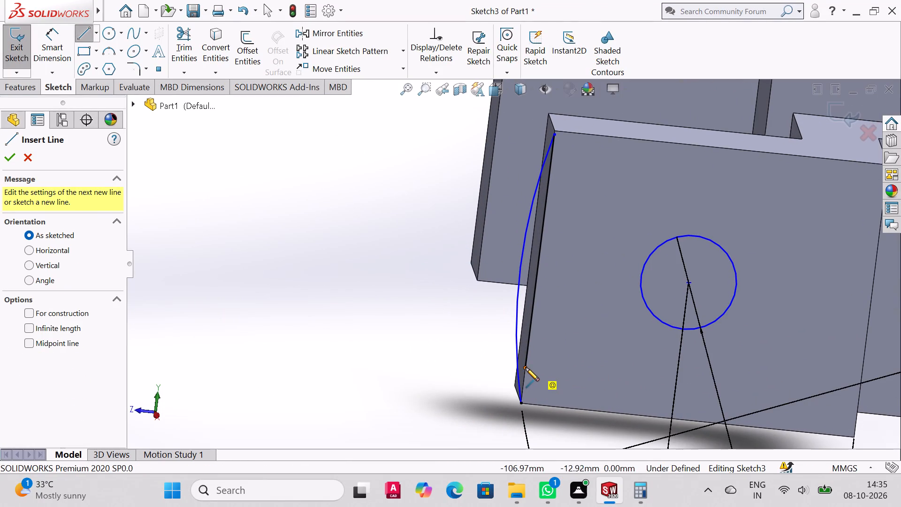
{"action": "left_click", "coordinate": [521, 405]}
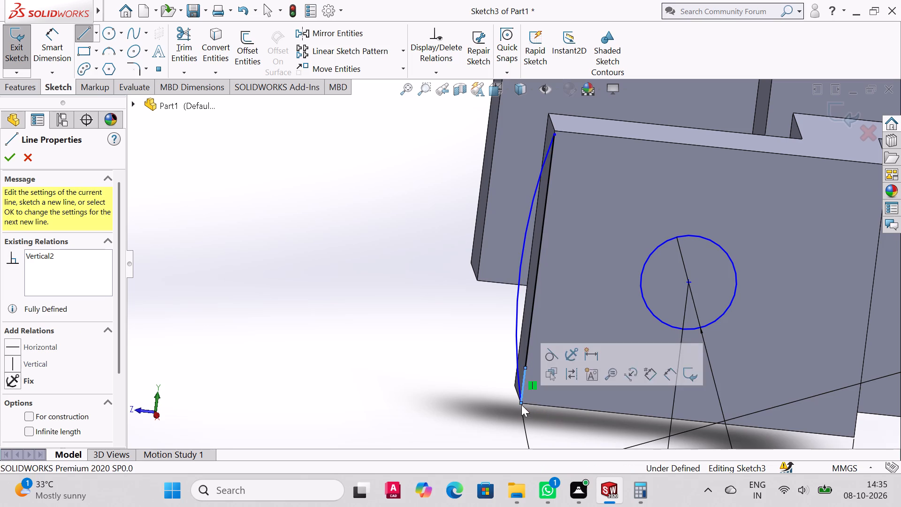
{"action": "right_click", "coordinate": [521, 405]}
{"action": "left_click", "coordinate": [557, 377]}
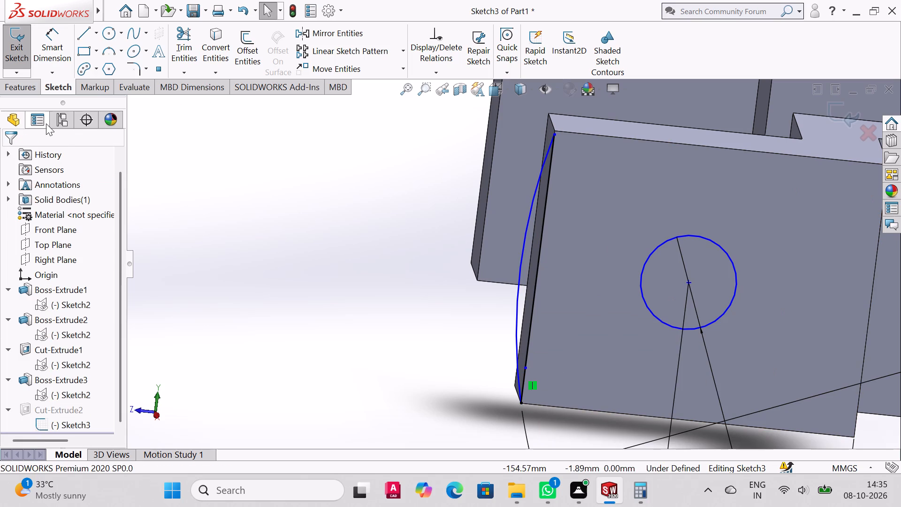
{"action": "left_click", "coordinate": [21, 80]}
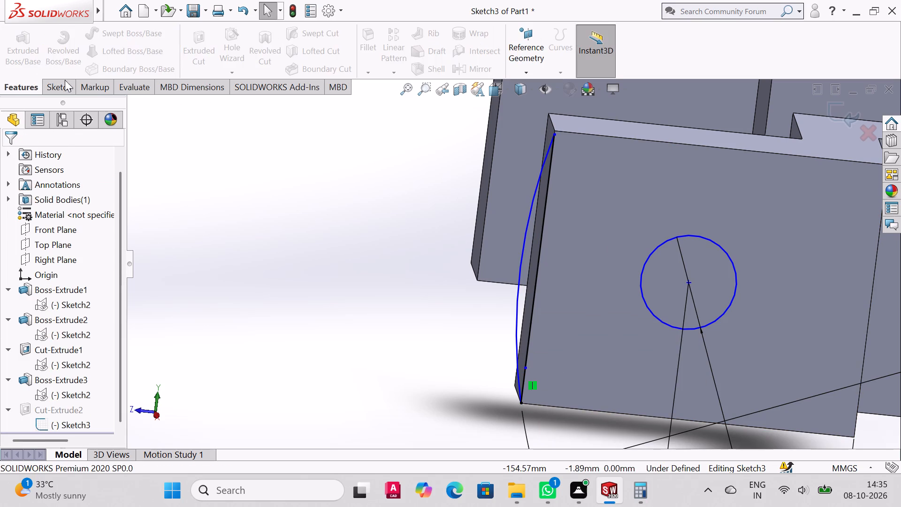
{"action": "left_click", "coordinate": [61, 81]}
{"action": "left_click", "coordinate": [25, 46]}
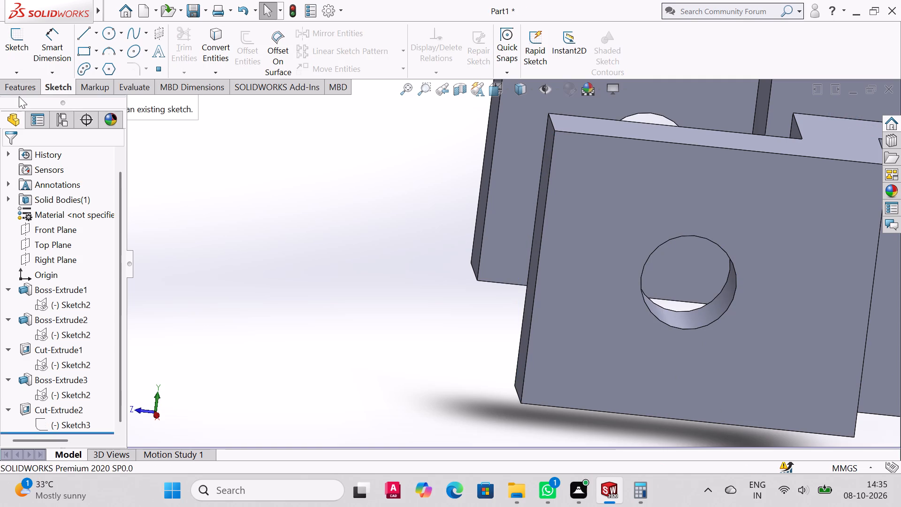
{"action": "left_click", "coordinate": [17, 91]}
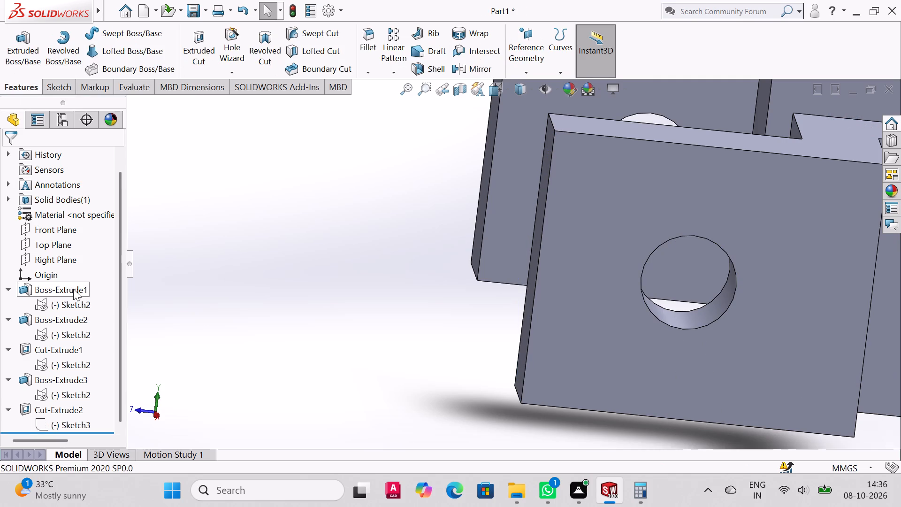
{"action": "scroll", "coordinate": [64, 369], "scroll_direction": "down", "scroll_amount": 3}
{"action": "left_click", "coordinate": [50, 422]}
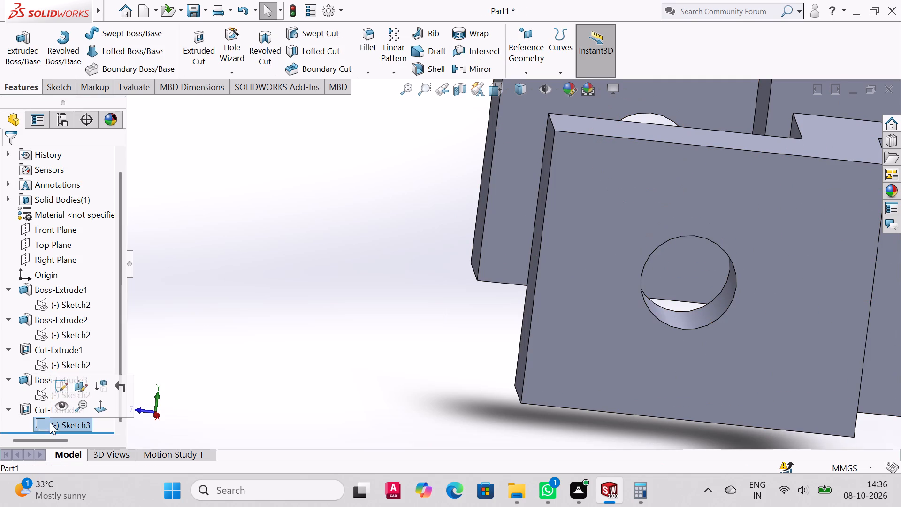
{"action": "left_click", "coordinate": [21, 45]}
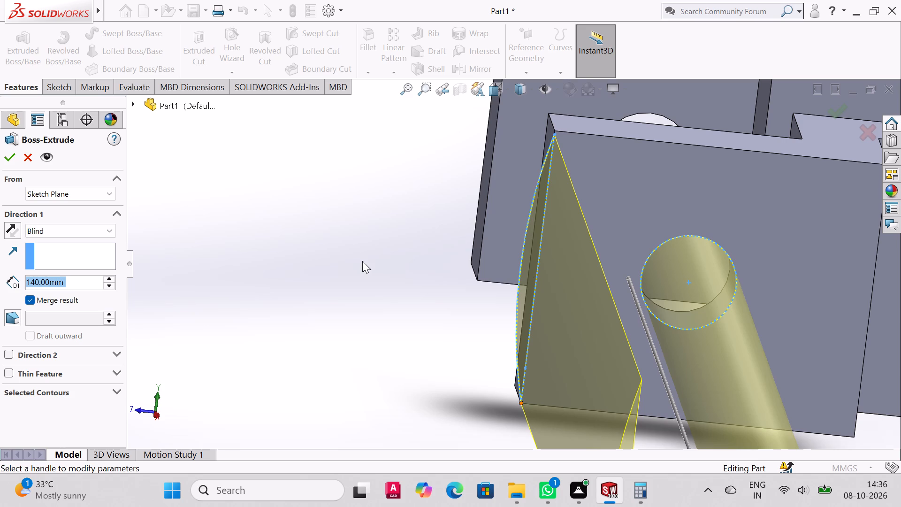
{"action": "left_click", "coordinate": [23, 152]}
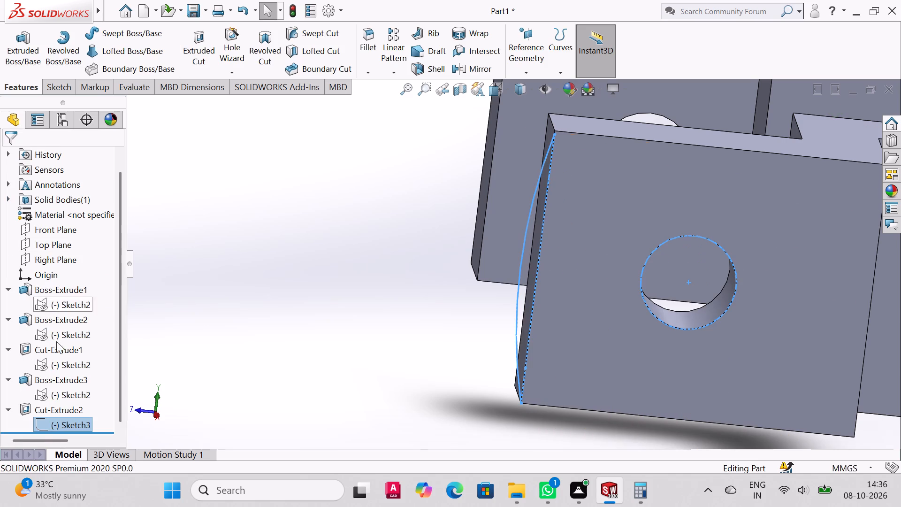
Start an Extruded Boss from Sketch3 and replace its contour selection with only the closed free-end arc region.
{"action": "scroll", "coordinate": [38, 371], "scroll_direction": "down", "scroll_amount": 2}
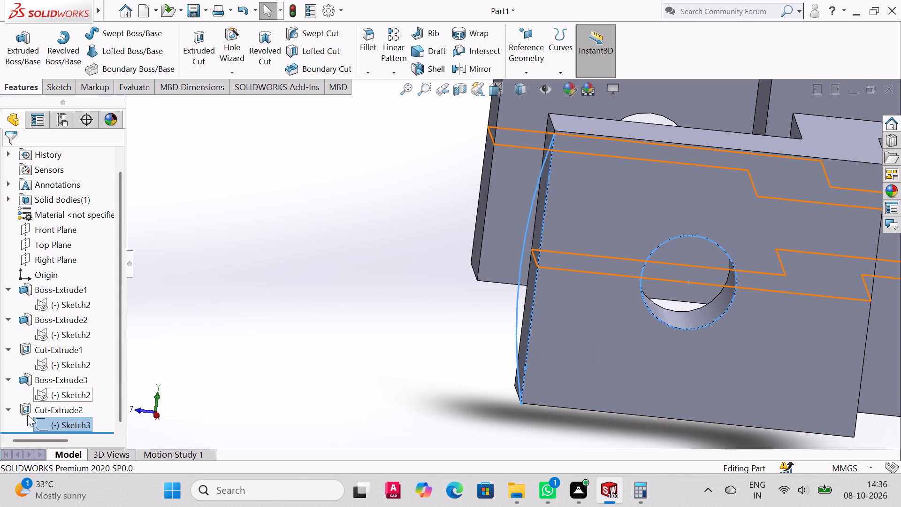
{"action": "left_click", "coordinate": [23, 52]}
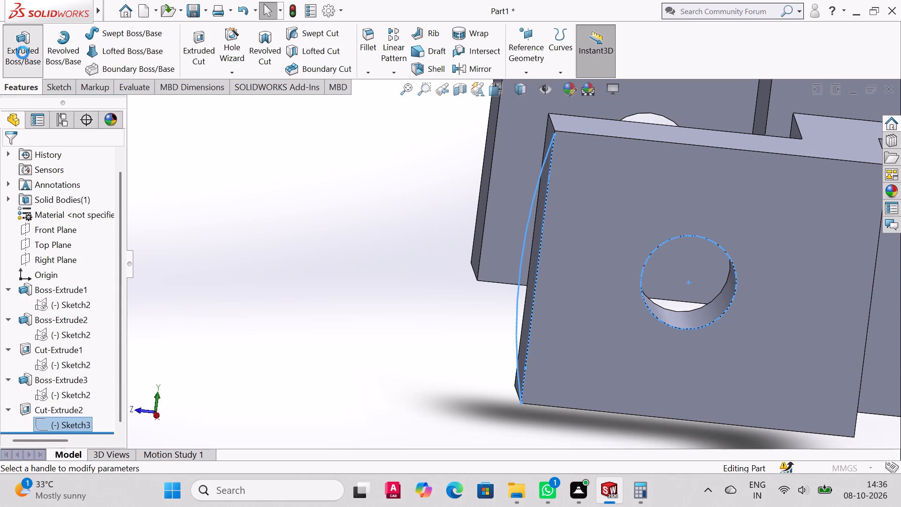
{"action": "middle_click_drag", "start_coordinate": [649, 273], "coordinate": [565, 185]}
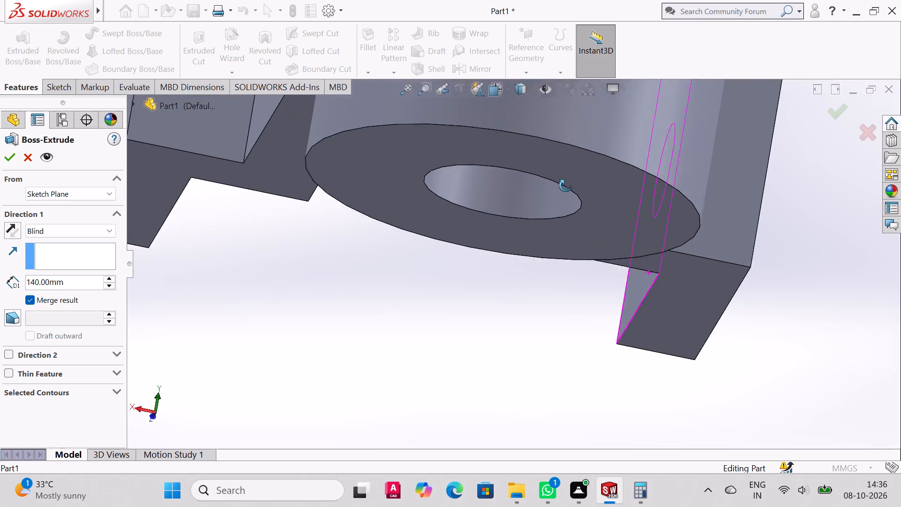
{"action": "middle_click_drag", "start_coordinate": [565, 185], "coordinate": [683, 251]}
{"action": "scroll", "coordinate": [697, 263], "scroll_direction": "up", "scroll_amount": 7}
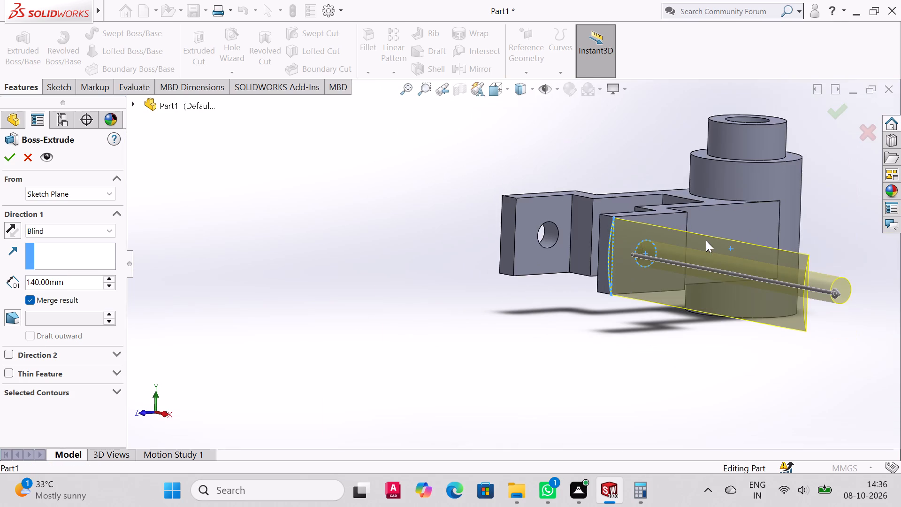
{"action": "middle_click_drag", "start_coordinate": [706, 240], "coordinate": [685, 286]}
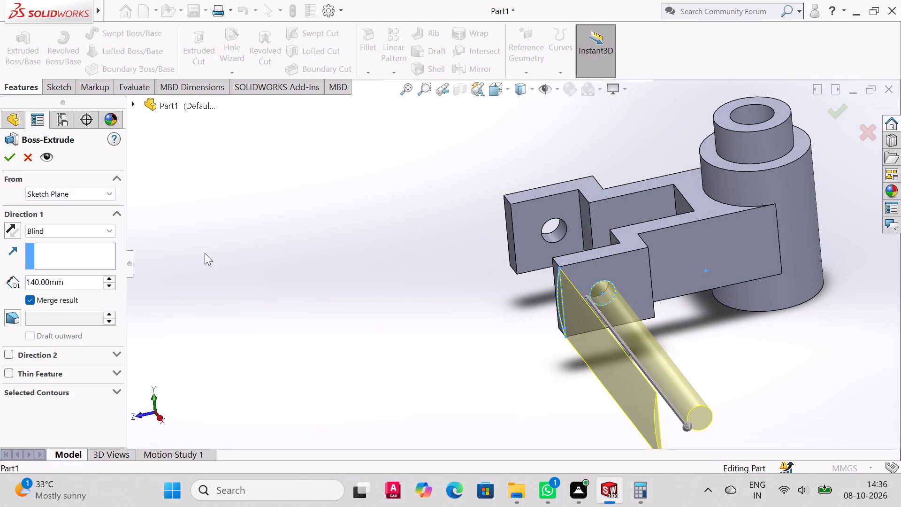
{"action": "middle_click_drag", "start_coordinate": [330, 327], "coordinate": [348, 353]}
{"action": "scroll", "coordinate": [334, 323], "scroll_direction": "up", "scroll_amount": 2}
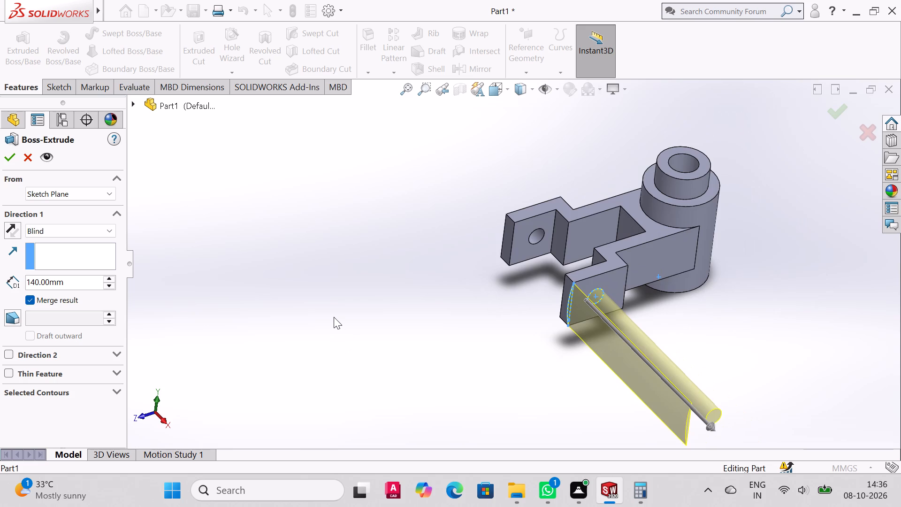
{"action": "scroll", "coordinate": [334, 317], "scroll_direction": "down", "scroll_amount": 2}
{"action": "scroll", "coordinate": [334, 317], "scroll_direction": "up", "scroll_amount": 2}
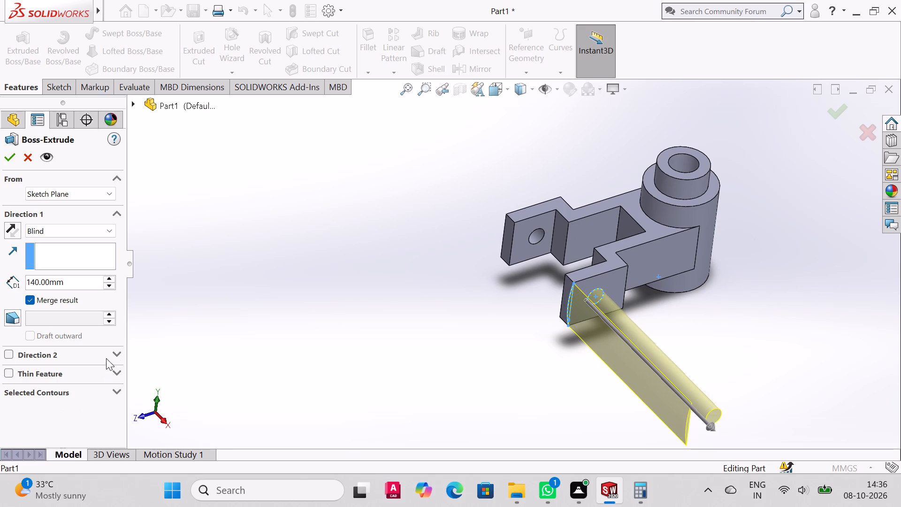
{"action": "left_click", "coordinate": [108, 353]}
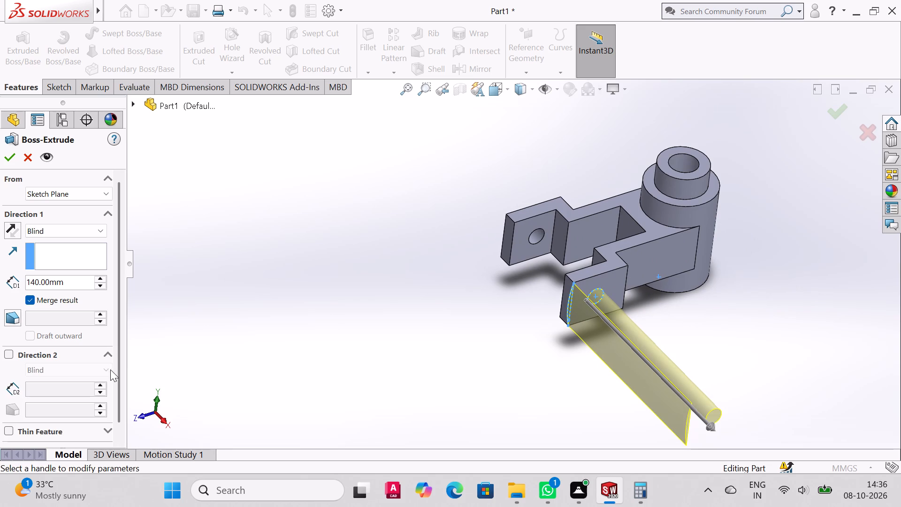
{"action": "left_click", "coordinate": [111, 354]}
{"action": "left_click", "coordinate": [92, 253]}
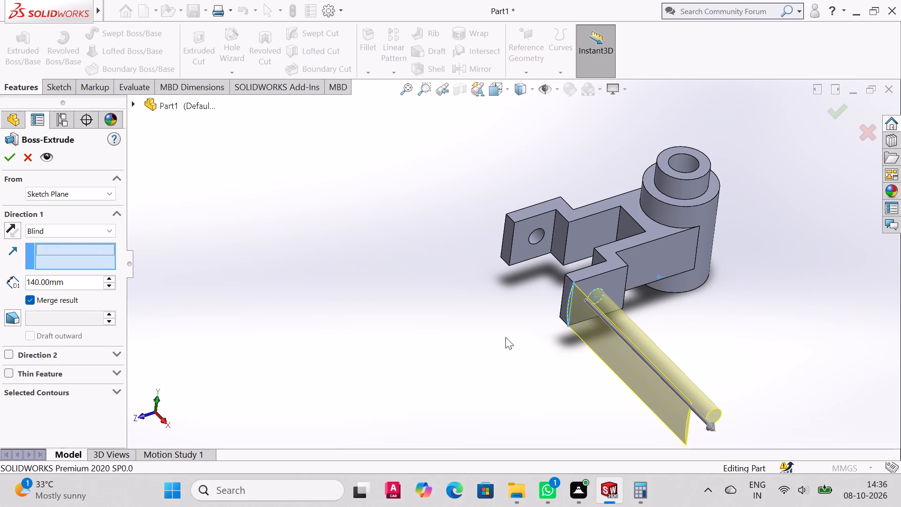
{"action": "left_click", "coordinate": [567, 311]}
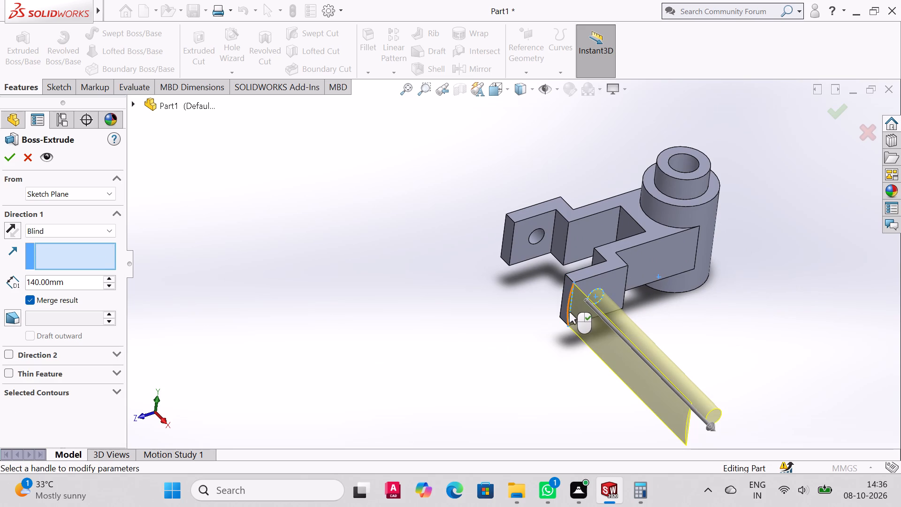
{"action": "left_click", "coordinate": [569, 309]}
{"action": "left_click", "coordinate": [112, 397]}
{"action": "double_click", "coordinate": [117, 394]}
{"action": "triple_click", "coordinate": [78, 413]}
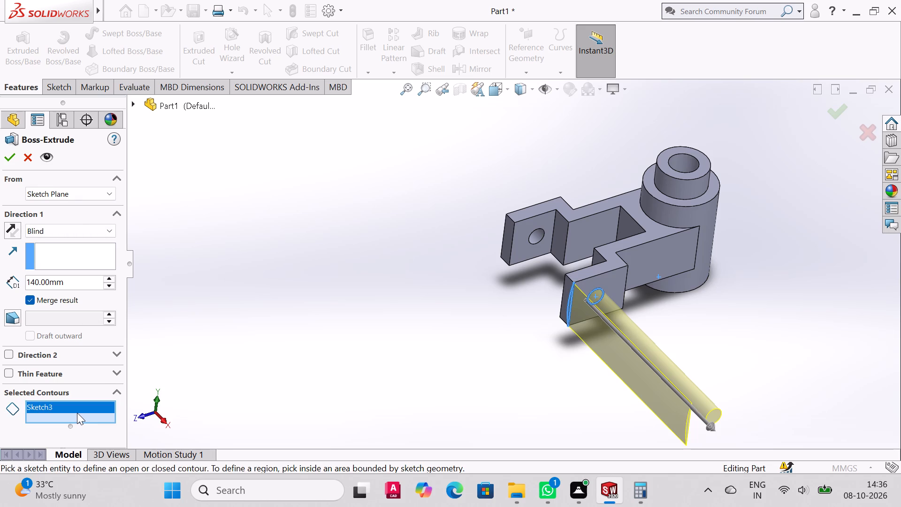
{"action": "middle_click_drag", "start_coordinate": [284, 411], "coordinate": [275, 379]}
{"action": "right_click", "coordinate": [94, 410]}
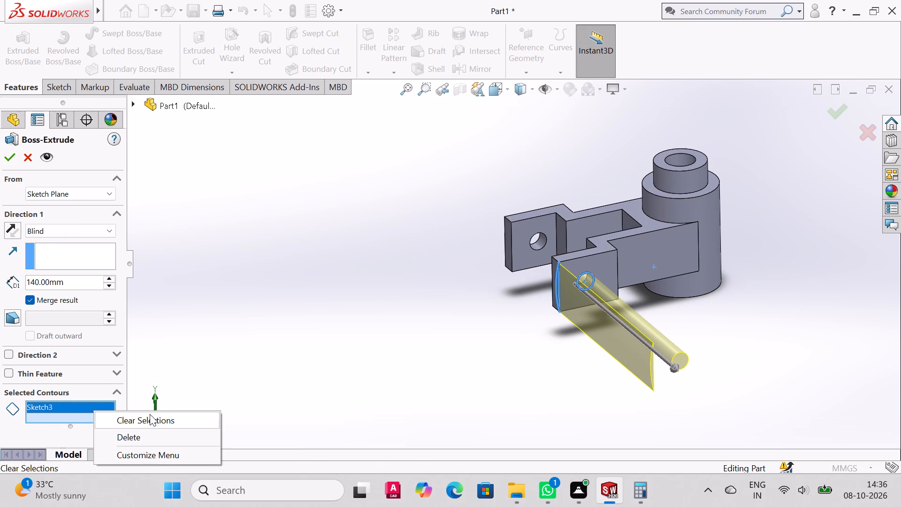
{"action": "left_click", "coordinate": [150, 414]}
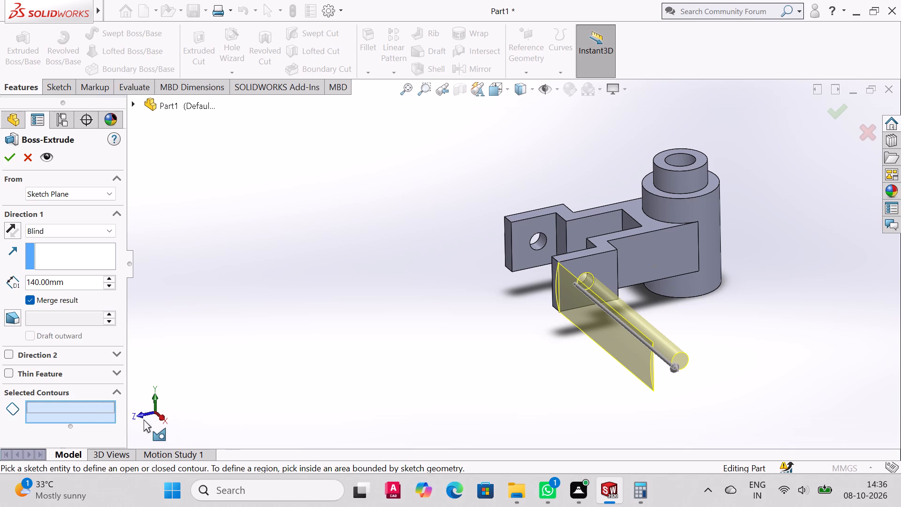
{"action": "left_click", "coordinate": [557, 290]}
Extrude the arc contour blind, 2 mm in Direction 1 and 173 mm in Direction 2 across both arms, with Merge result on.
{"action": "middle_click_drag", "start_coordinate": [652, 303], "coordinate": [635, 280]}
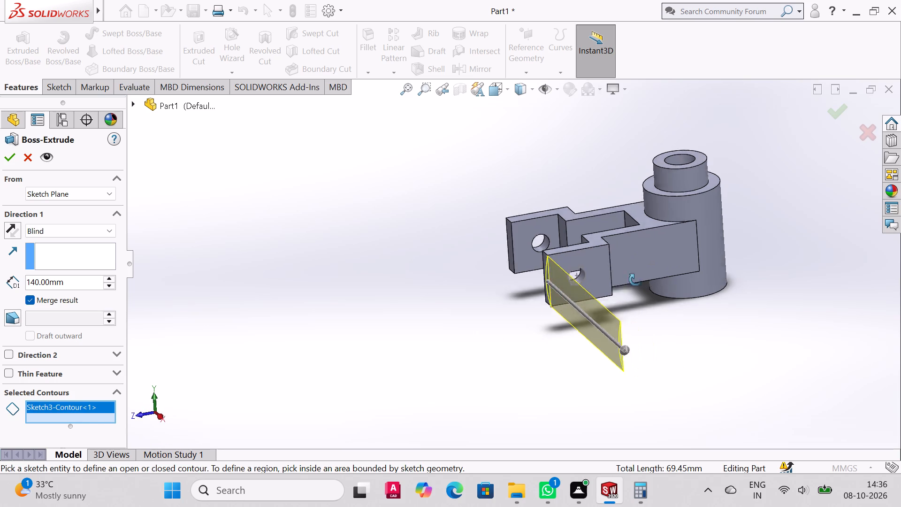
{"action": "middle_click_drag", "start_coordinate": [635, 280], "coordinate": [688, 304]}
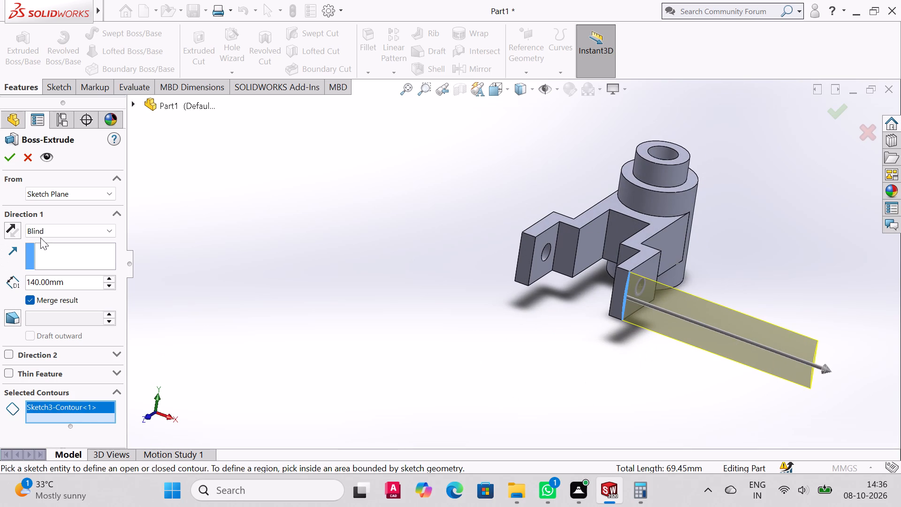
{"action": "left_click", "coordinate": [93, 229]}
{"action": "left_click", "coordinate": [60, 300]}
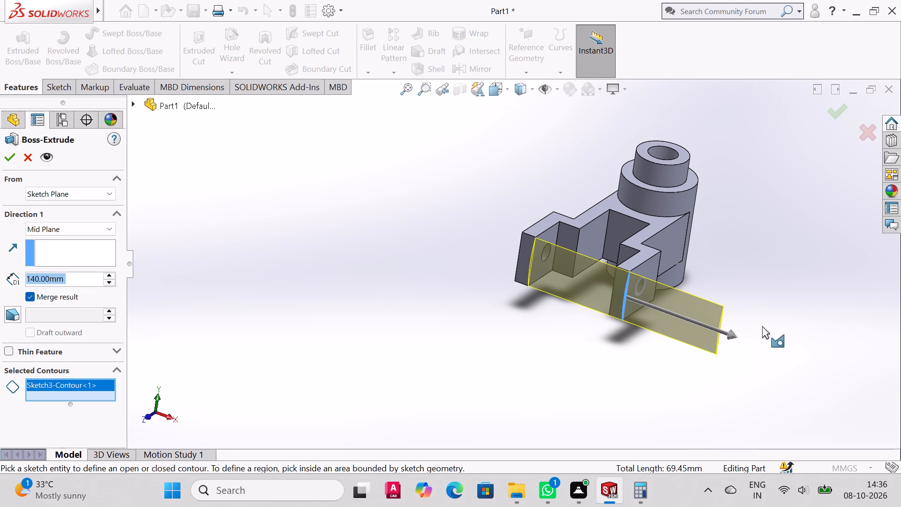
{"action": "left_click_drag", "start_coordinate": [730, 333], "coordinate": [549, 284]}
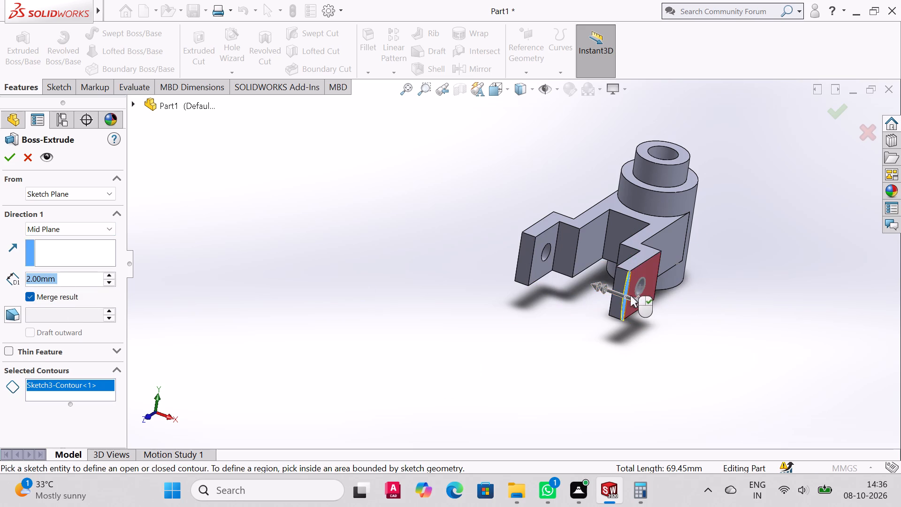
{"action": "left_click_drag", "start_coordinate": [598, 287], "coordinate": [416, 249]}
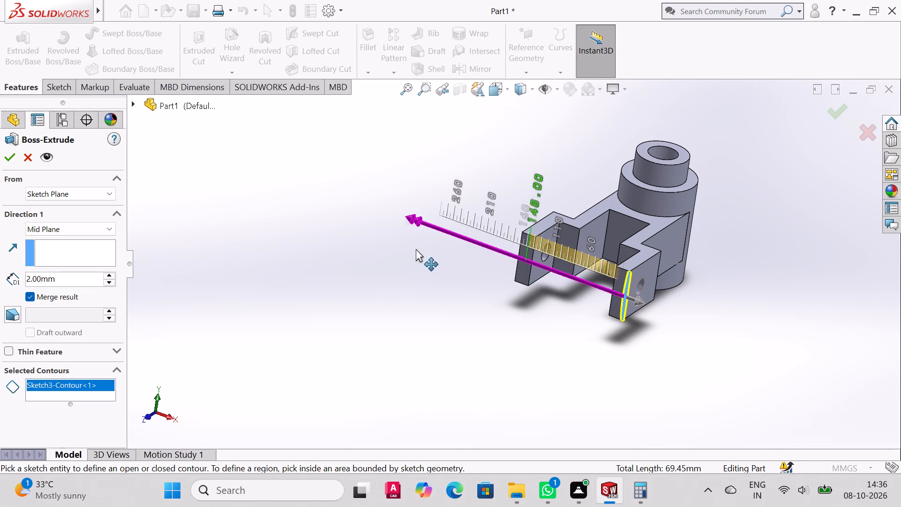
{"action": "left_click_drag", "start_coordinate": [416, 249], "coordinate": [388, 249]}
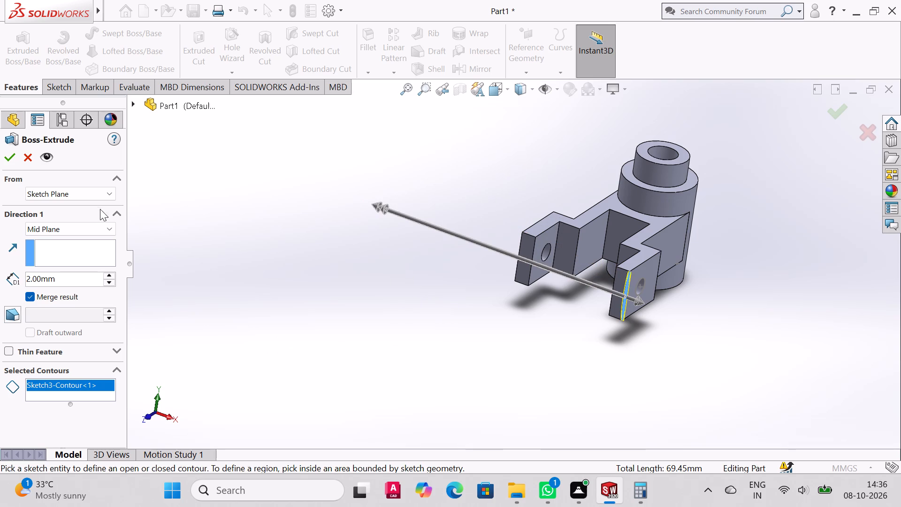
{"action": "left_click", "coordinate": [107, 225]}
{"action": "left_click", "coordinate": [82, 245]}
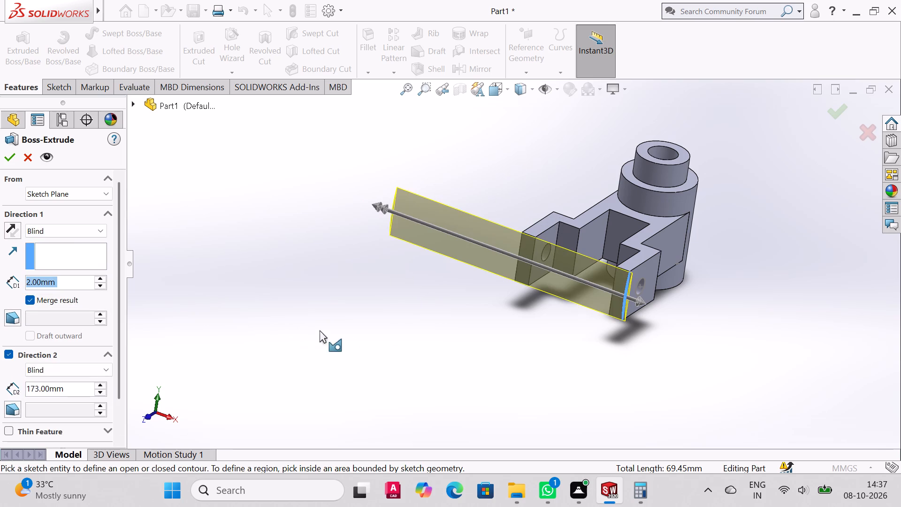
{"action": "middle_click_drag", "start_coordinate": [342, 311], "coordinate": [323, 339]}
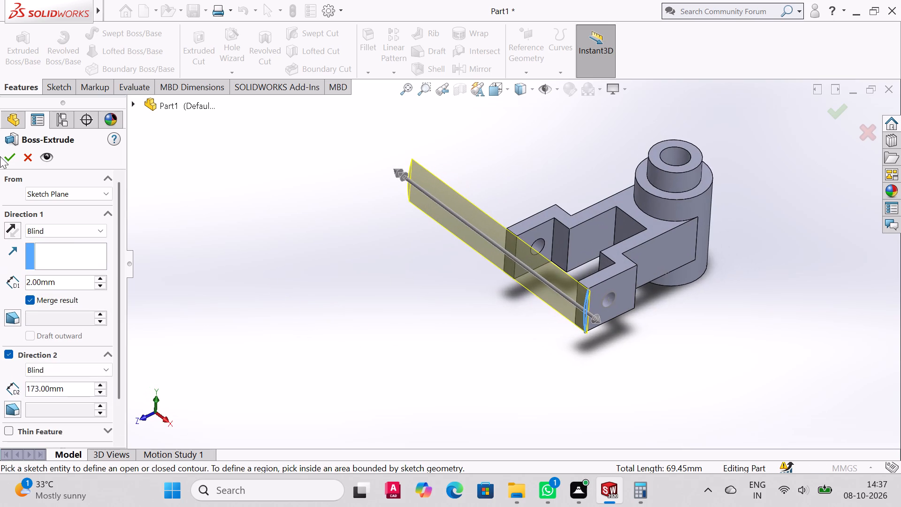
{"action": "left_click", "coordinate": [5, 158]}
Examine the extruded arc strip and how it meets the ends of both fork arms.
{"action": "middle_click_drag", "start_coordinate": [584, 329], "coordinate": [603, 237]}
{"action": "scroll", "coordinate": [584, 329], "scroll_direction": "up", "scroll_amount": 1}
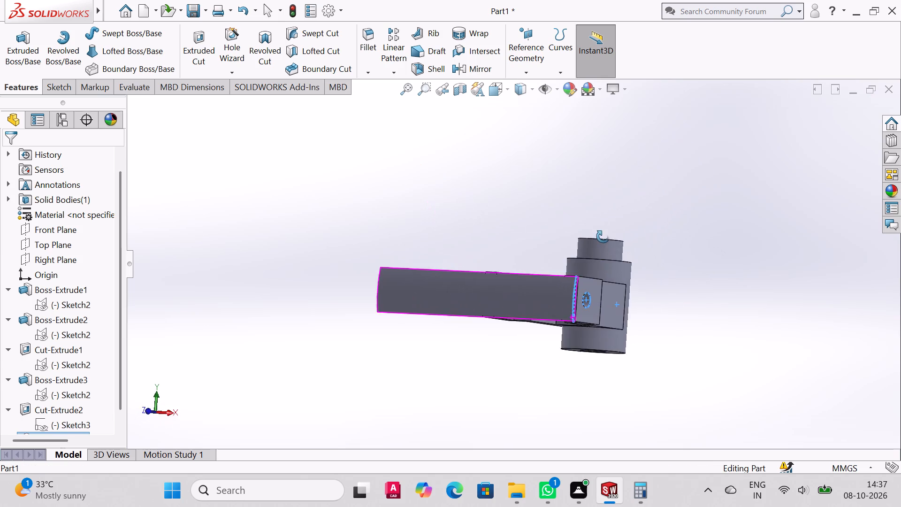
{"action": "middle_click_drag", "start_coordinate": [603, 237], "coordinate": [630, 418]}
{"action": "middle_click_drag", "start_coordinate": [556, 301], "coordinate": [548, 345]}
{"action": "scroll", "coordinate": [534, 321], "scroll_direction": "up", "scroll_amount": 3}
{"action": "middle_click_drag", "start_coordinate": [537, 329], "coordinate": [548, 166]}
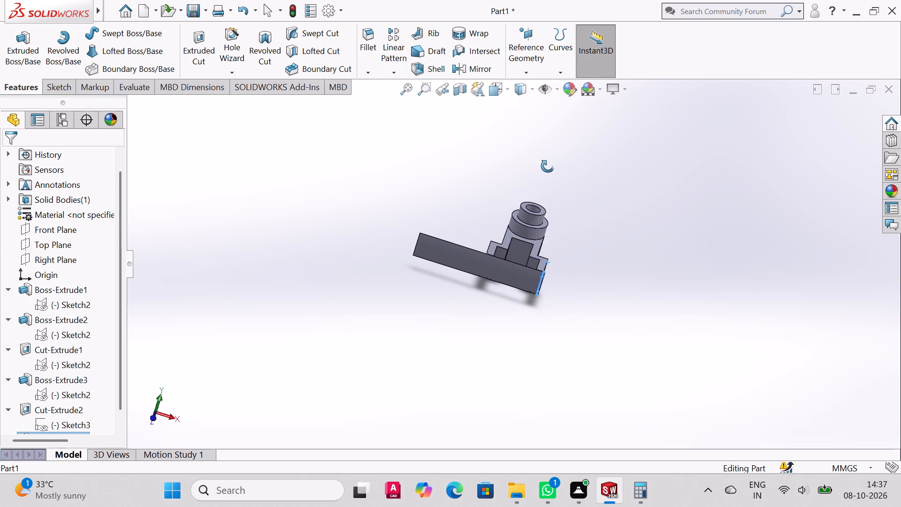
{"action": "middle_click_drag", "start_coordinate": [548, 166], "coordinate": [546, 157]}
{"action": "scroll", "coordinate": [535, 281], "scroll_direction": "up", "scroll_amount": 3}
{"action": "scroll", "coordinate": [539, 276], "scroll_direction": "down", "scroll_amount": 11}
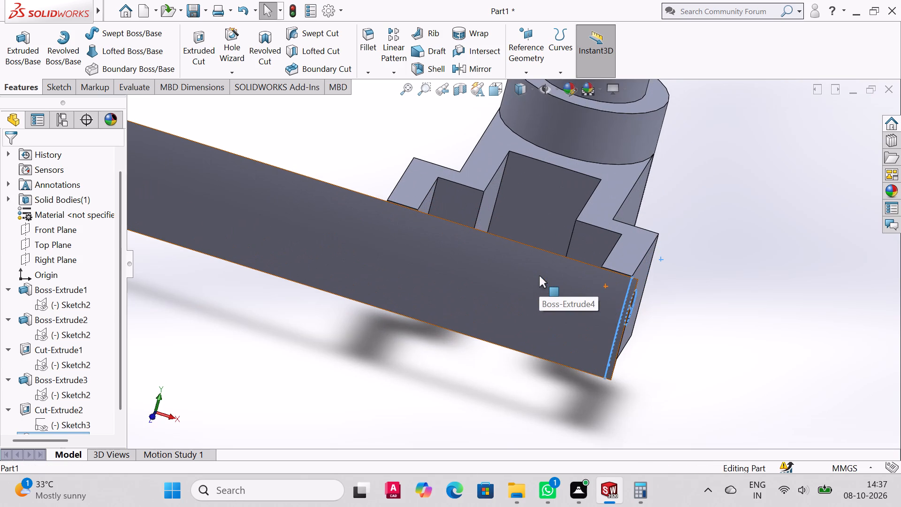
{"action": "middle_click_drag", "start_coordinate": [540, 282], "coordinate": [435, 208]}
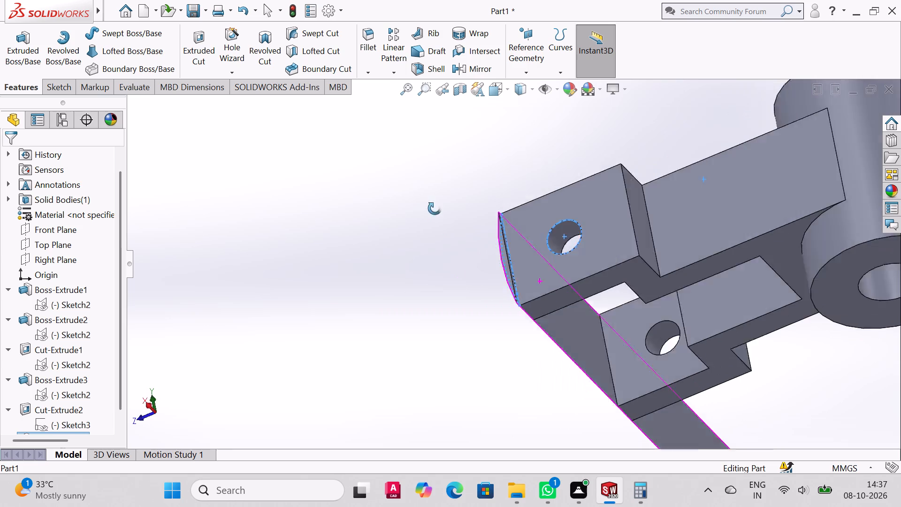
{"action": "middle_click_drag", "start_coordinate": [435, 208], "coordinate": [464, 245]}
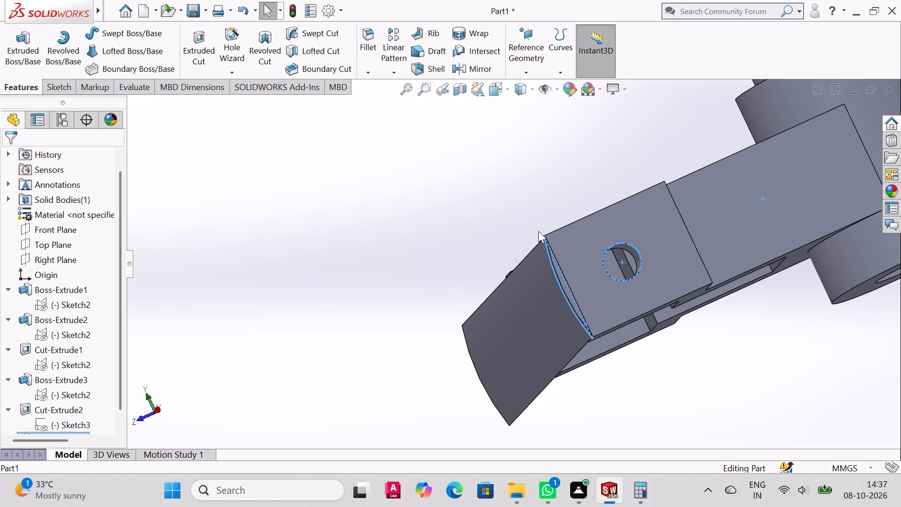
{"action": "middle_click_drag", "start_coordinate": [650, 217], "coordinate": [702, 271]}
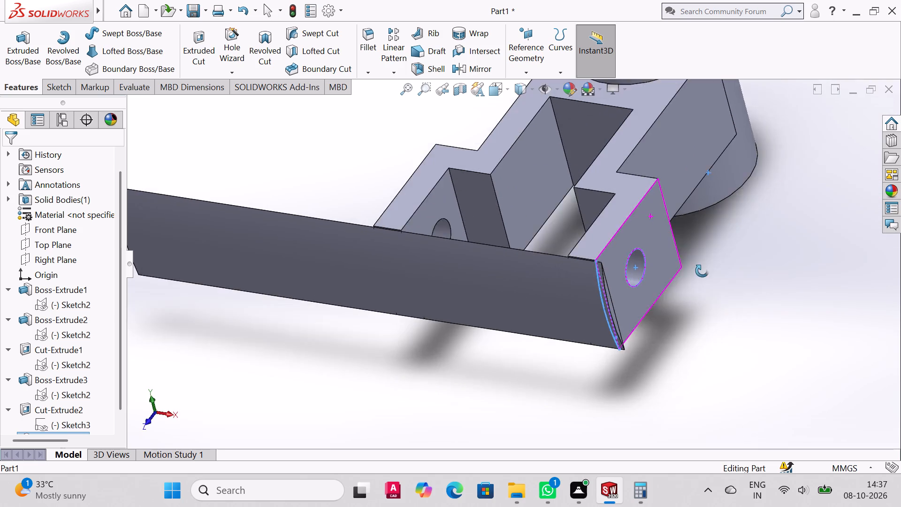
{"action": "middle_click_drag", "start_coordinate": [702, 271], "coordinate": [731, 264]}
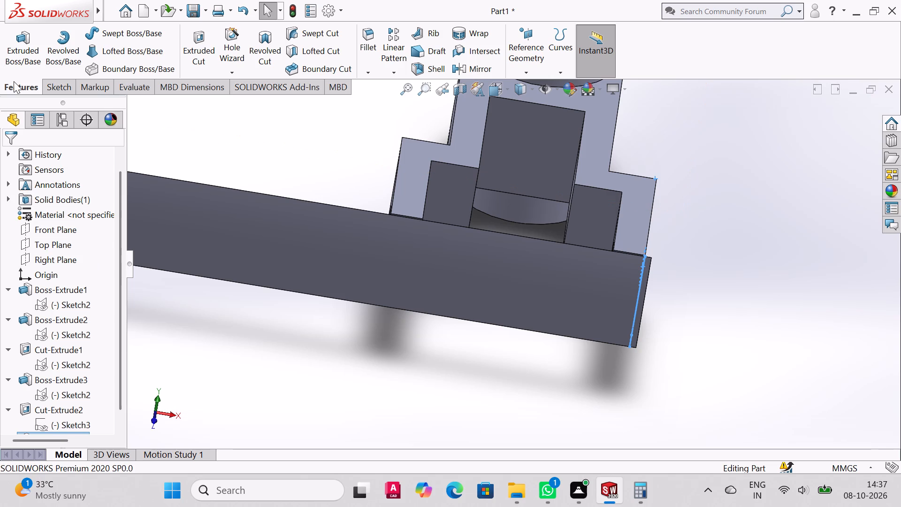
Open Sketch3 of the Boss-Extrude4 arc strip for editing.
{"action": "left_click", "coordinate": [53, 82]}
{"action": "scroll", "coordinate": [33, 281], "scroll_direction": "down", "scroll_amount": 7}
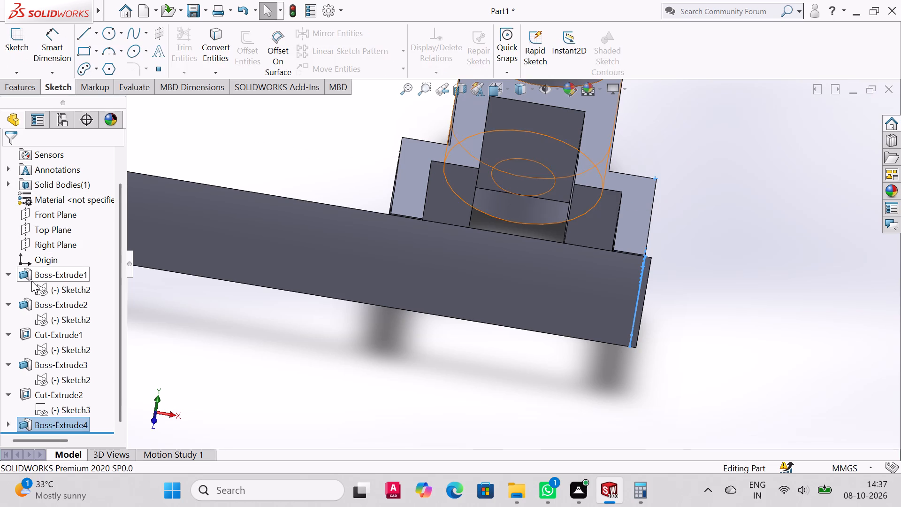
{"action": "left_click", "coordinate": [5, 430]}
{"action": "left_click", "coordinate": [38, 420]}
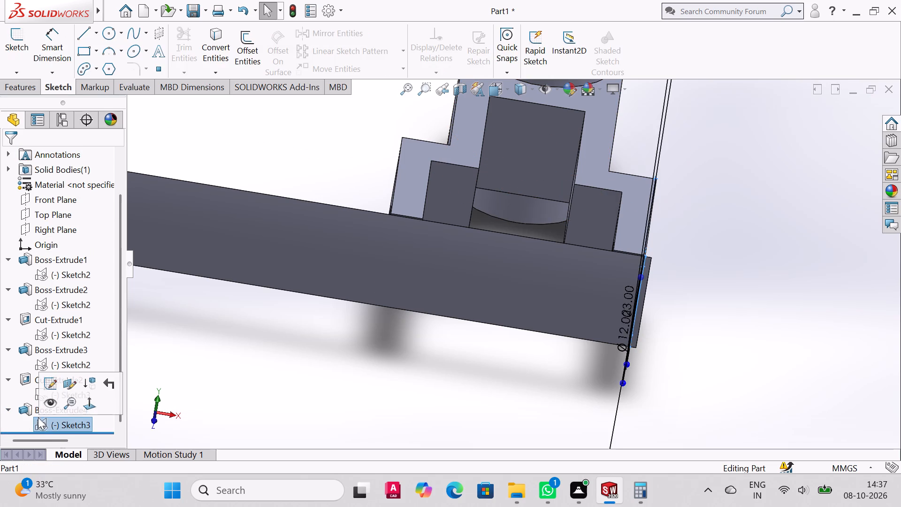
{"action": "left_click", "coordinate": [45, 385]}
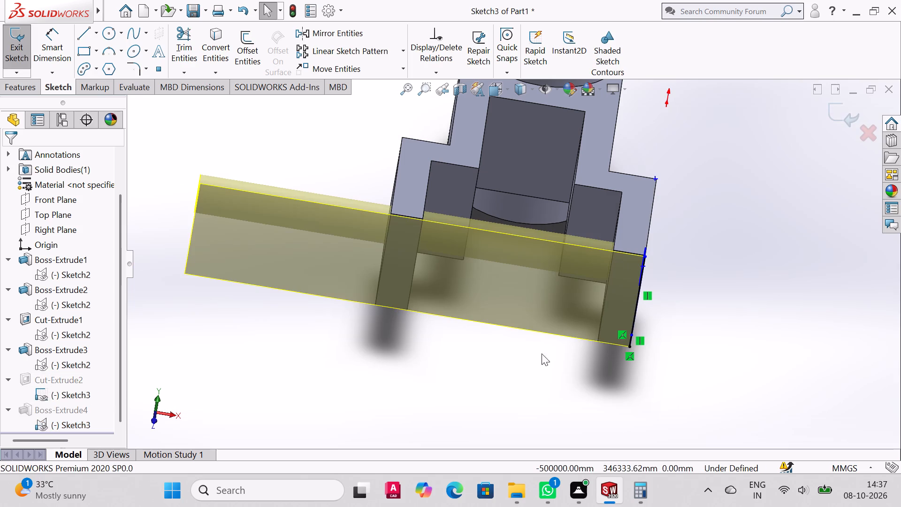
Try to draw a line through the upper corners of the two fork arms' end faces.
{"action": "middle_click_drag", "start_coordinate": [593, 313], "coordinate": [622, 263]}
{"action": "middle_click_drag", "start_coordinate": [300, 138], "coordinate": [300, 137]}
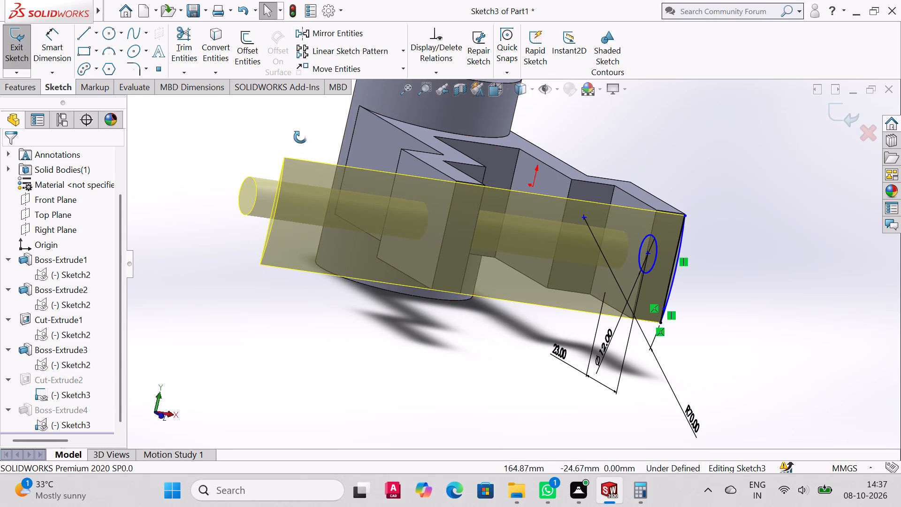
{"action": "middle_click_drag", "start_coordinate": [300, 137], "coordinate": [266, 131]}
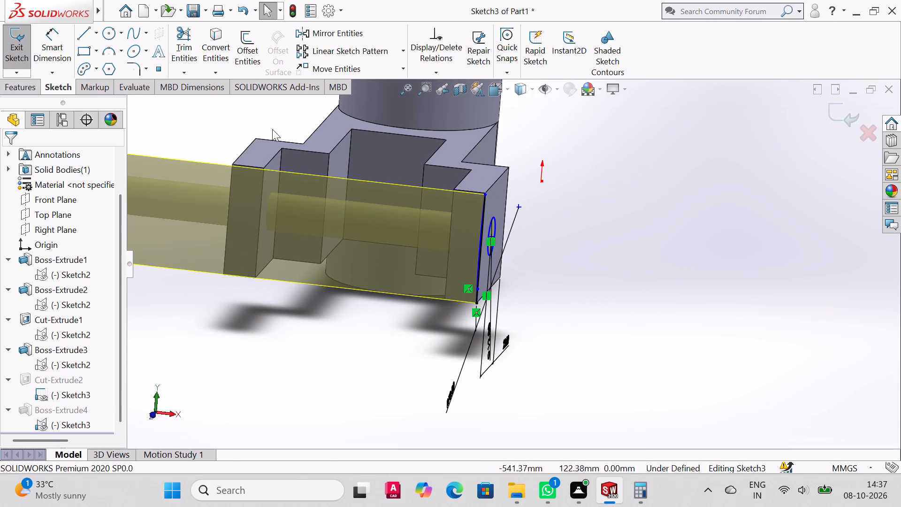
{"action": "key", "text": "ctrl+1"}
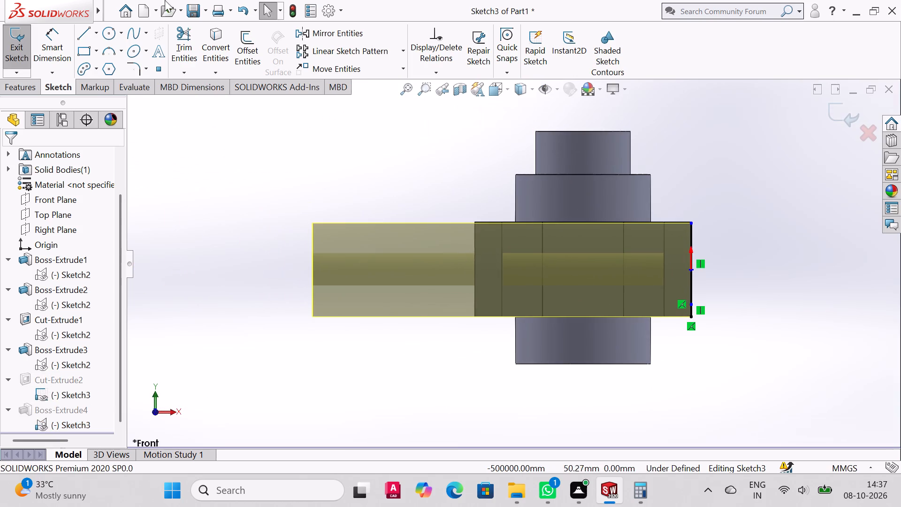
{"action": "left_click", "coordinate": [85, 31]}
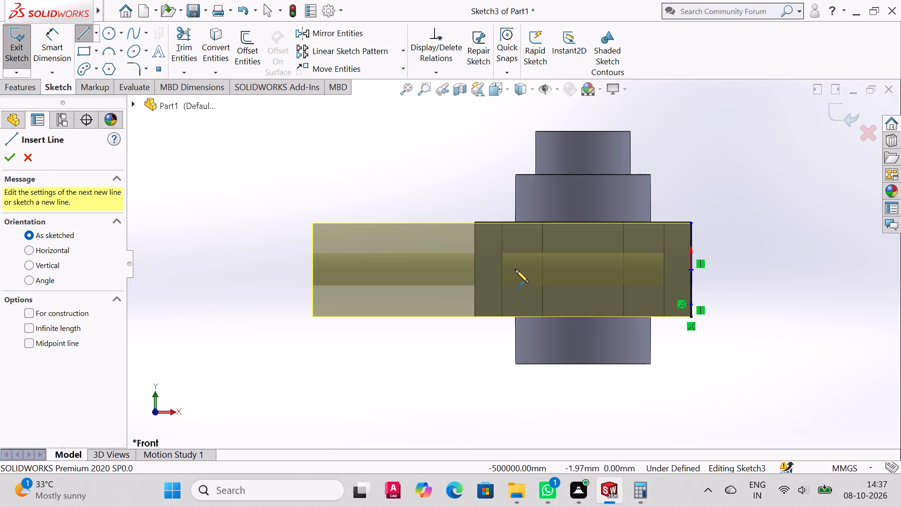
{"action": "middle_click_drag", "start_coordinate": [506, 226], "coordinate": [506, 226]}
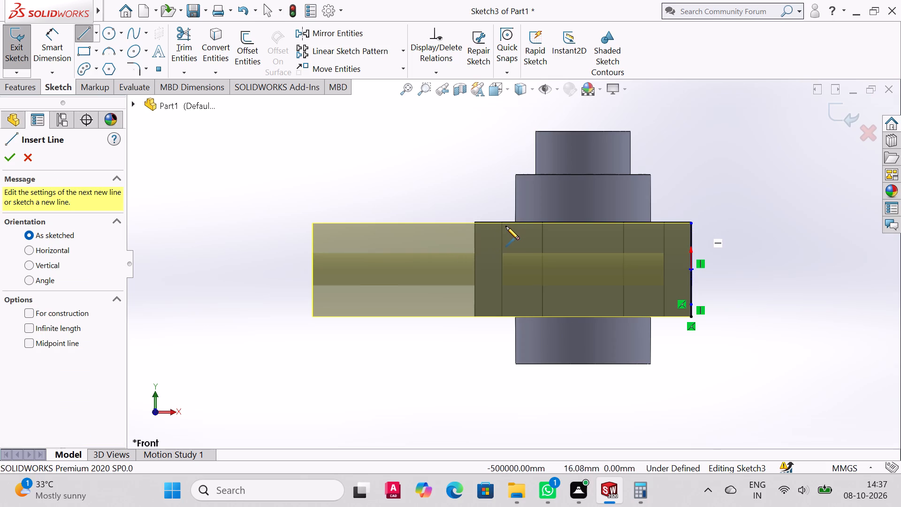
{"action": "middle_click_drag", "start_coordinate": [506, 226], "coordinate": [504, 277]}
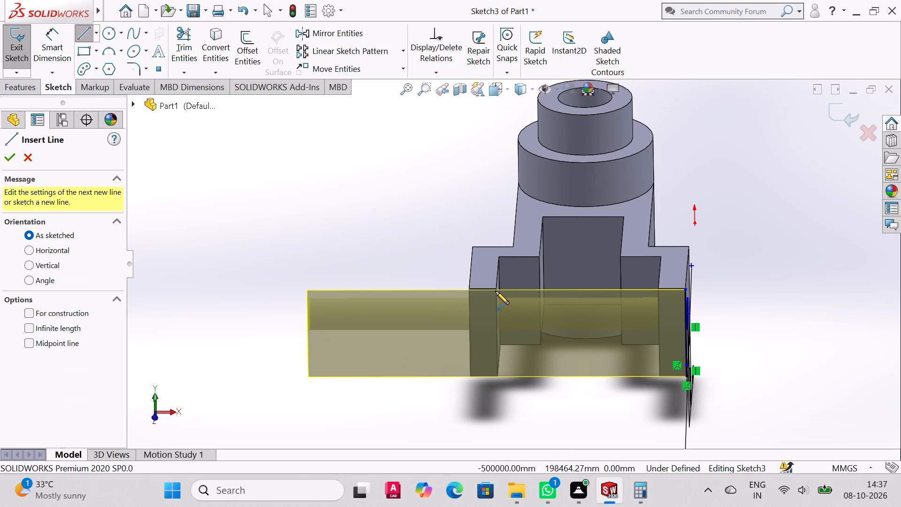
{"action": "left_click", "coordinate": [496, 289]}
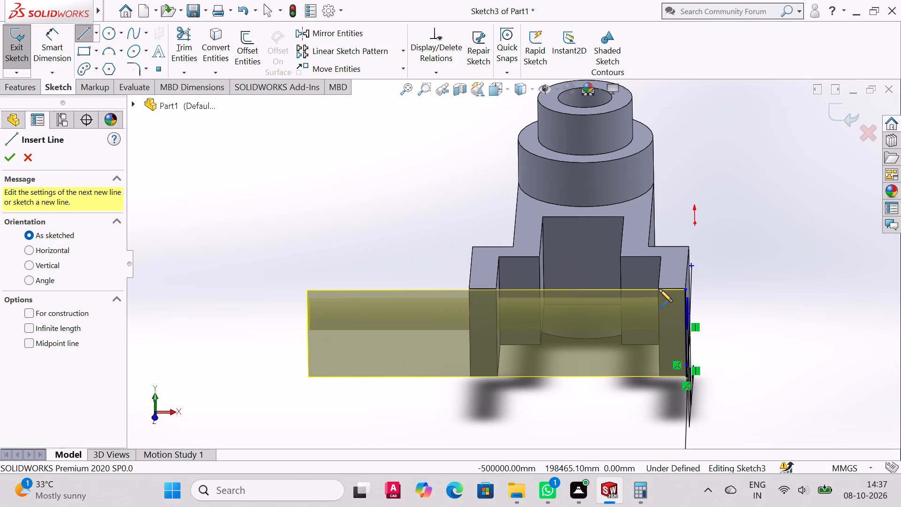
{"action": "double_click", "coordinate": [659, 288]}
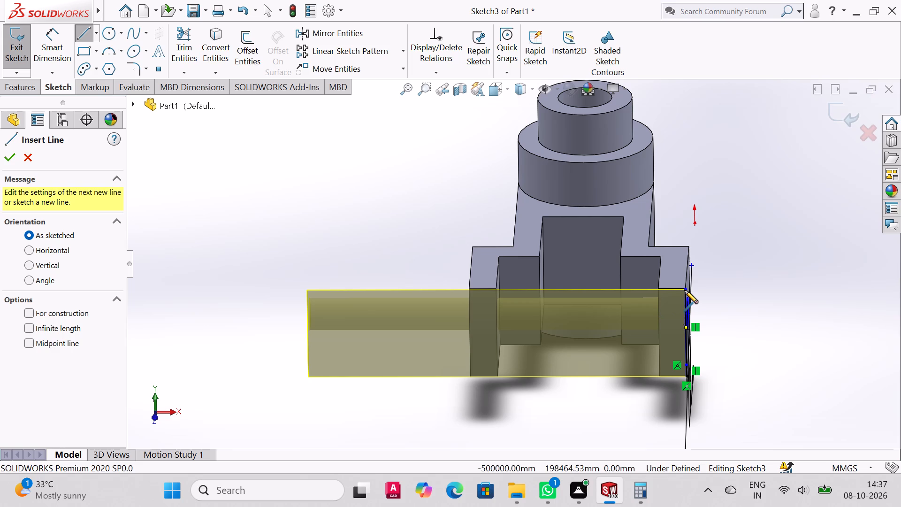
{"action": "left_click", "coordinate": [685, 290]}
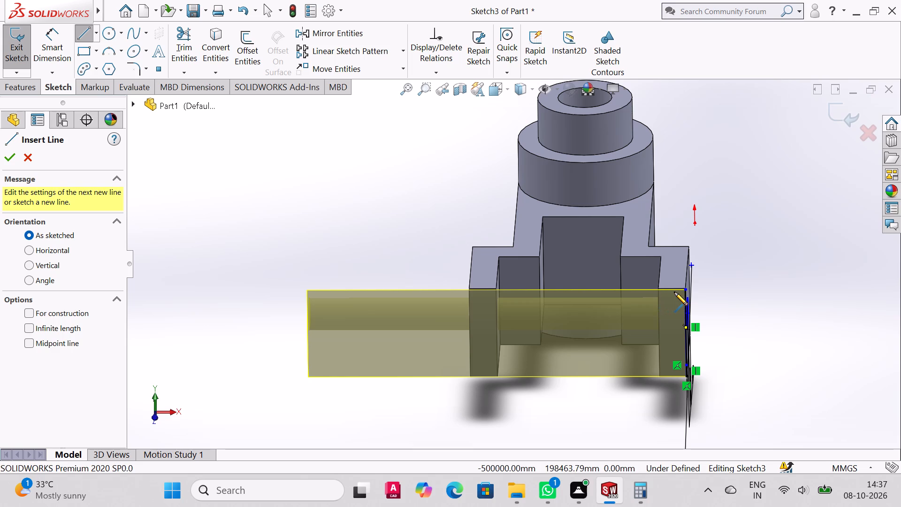
Sketch connected lines along the inner edge, about 35 mm, and the lower edge of the end face on the arm carrying the arc sketch.
{"action": "scroll", "coordinate": [674, 292], "scroll_direction": "up", "scroll_amount": 3}
{"action": "scroll", "coordinate": [674, 292], "scroll_direction": "down", "scroll_amount": 8}
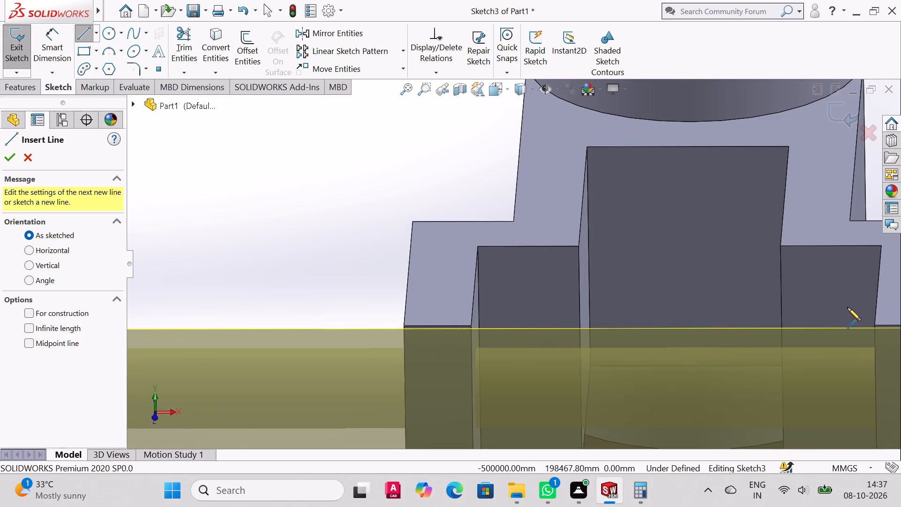
{"action": "scroll", "coordinate": [848, 306], "scroll_direction": "up", "scroll_amount": 1}
{"action": "left_click", "coordinate": [817, 315]}
{"action": "double_click", "coordinate": [815, 315]}
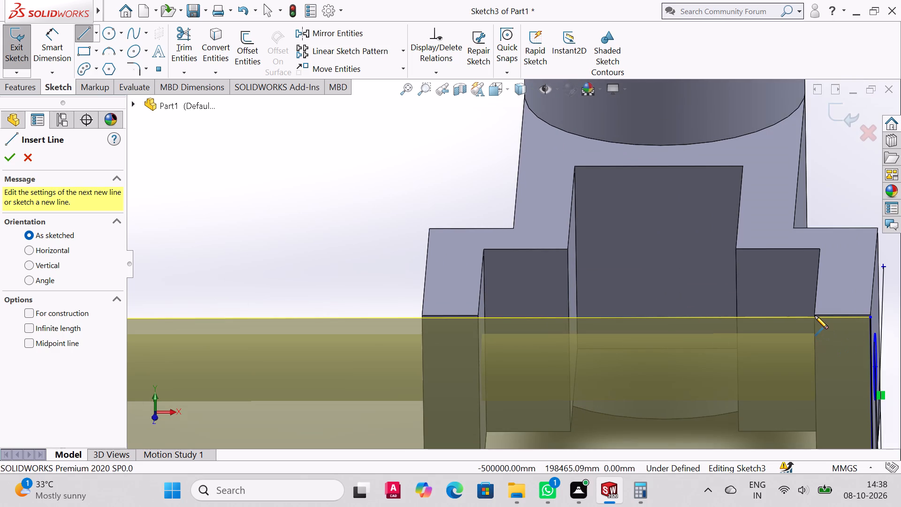
{"action": "triple_click", "coordinate": [826, 361]}
{"action": "middle_click_drag", "start_coordinate": [825, 326], "coordinate": [815, 315]}
{"action": "scroll", "coordinate": [825, 326], "scroll_direction": "up", "scroll_amount": 1}
{"action": "triple_click", "coordinate": [764, 307]}
{"action": "scroll", "coordinate": [771, 342], "scroll_direction": "up", "scroll_amount": 3}
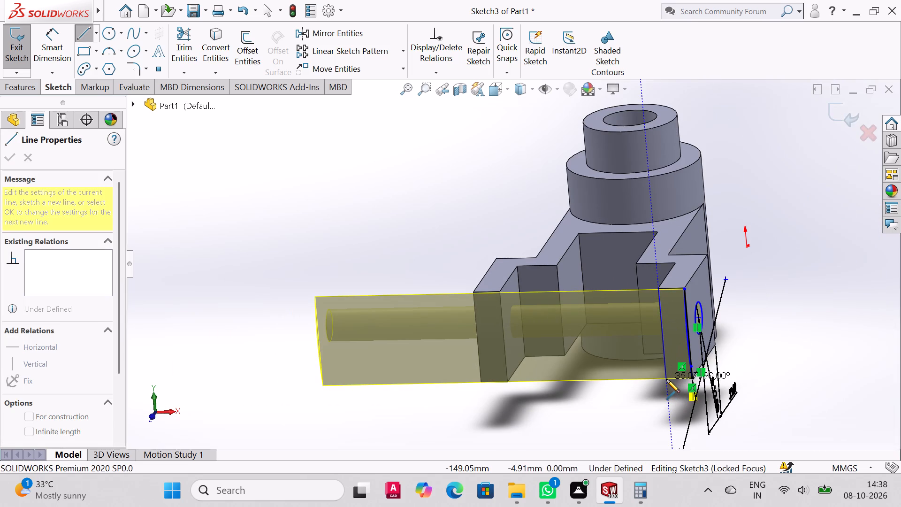
{"action": "left_click", "coordinate": [666, 379]}
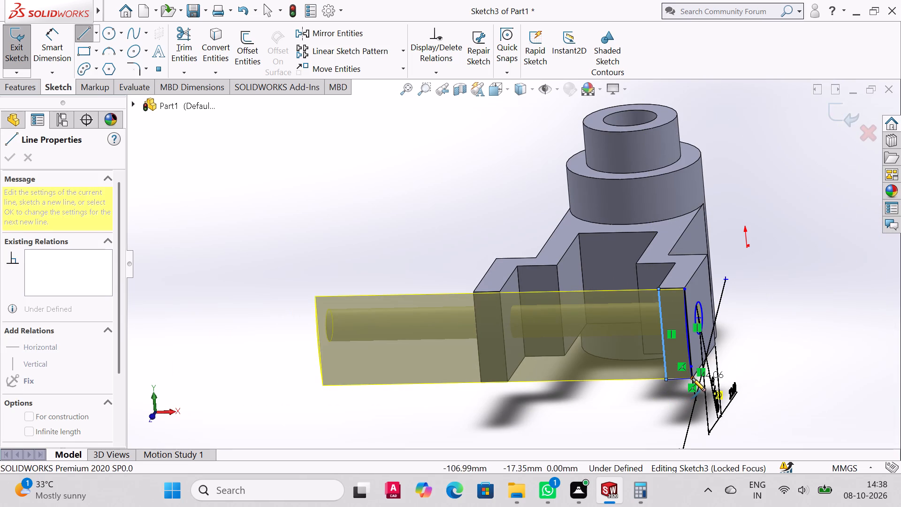
{"action": "left_click", "coordinate": [692, 378]}
{"action": "right_click", "coordinate": [690, 377]}
{"action": "left_click", "coordinate": [710, 376]}
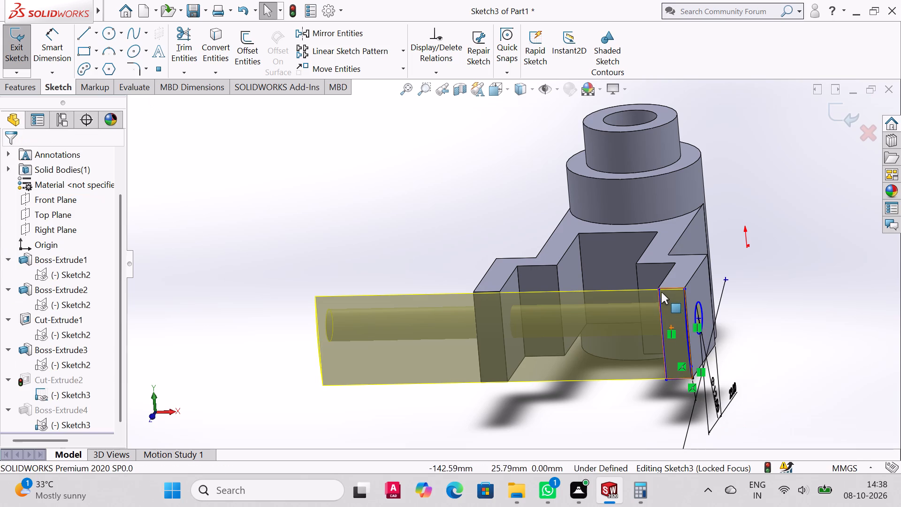
Close that arm's end-face outline with a line along its upper edge, ending at the arc's upper corner.
{"action": "left_click", "coordinate": [87, 22]}
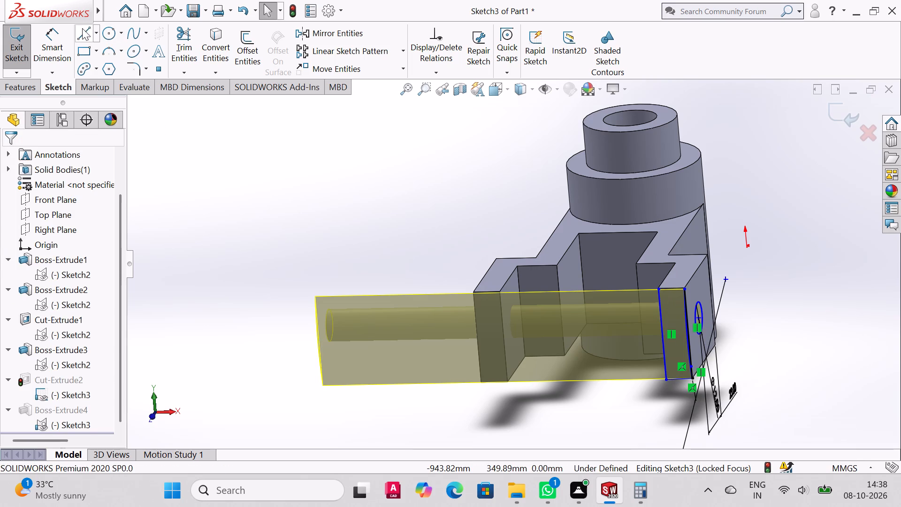
{"action": "left_click", "coordinate": [82, 28]}
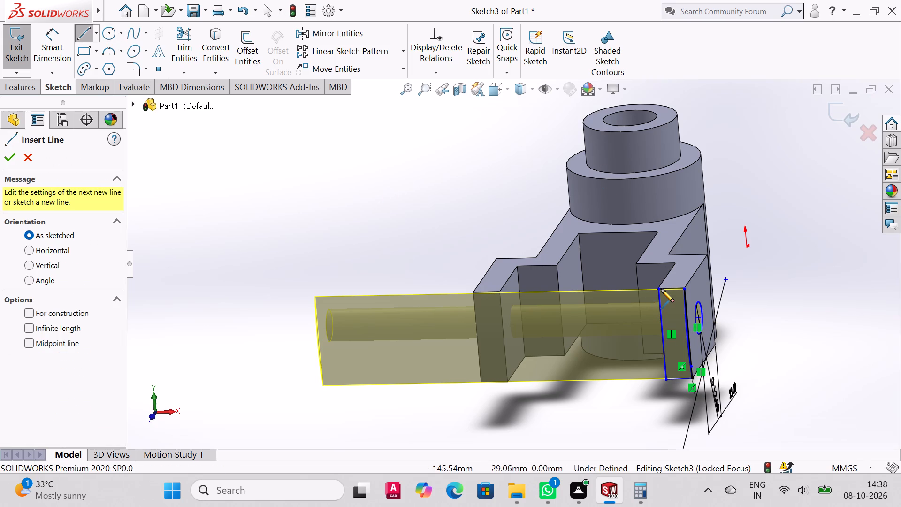
{"action": "left_click", "coordinate": [658, 289]}
{"action": "left_click", "coordinate": [684, 290]}
{"action": "right_click", "coordinate": [682, 288]}
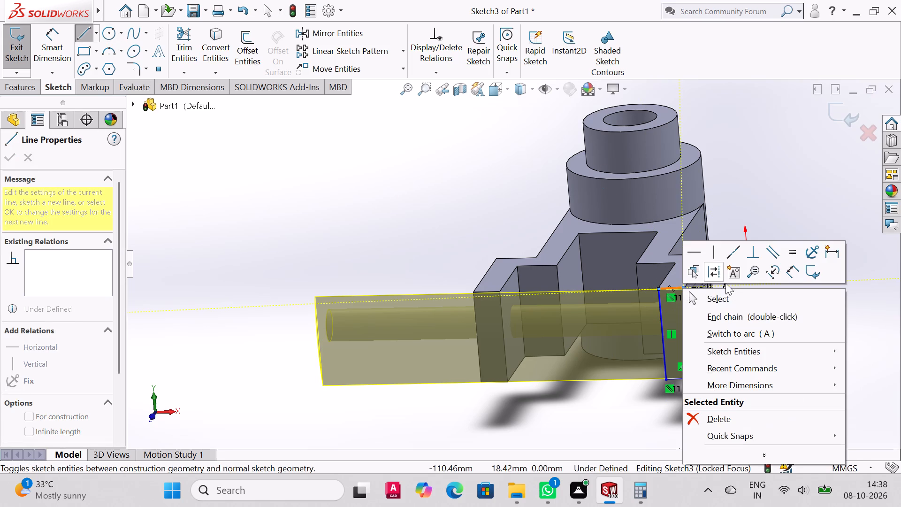
{"action": "left_click", "coordinate": [729, 297]}
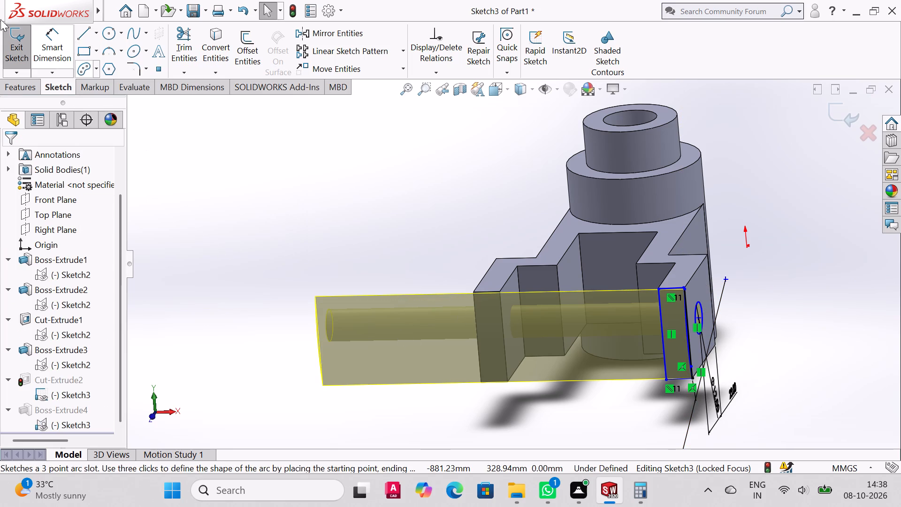
Outline the other fork arm's end face with four connected lines through its corners.
{"action": "left_click", "coordinate": [83, 33]}
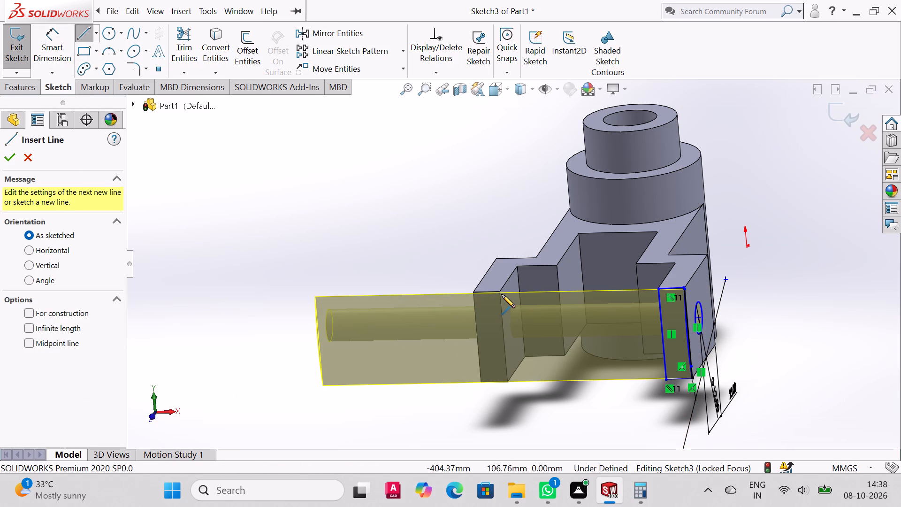
{"action": "left_click", "coordinate": [499, 292]}
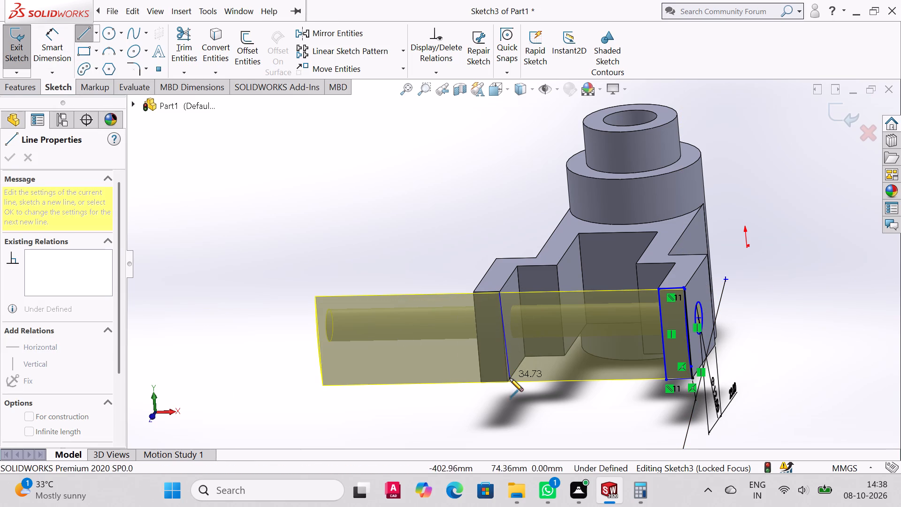
{"action": "left_click", "coordinate": [506, 382]}
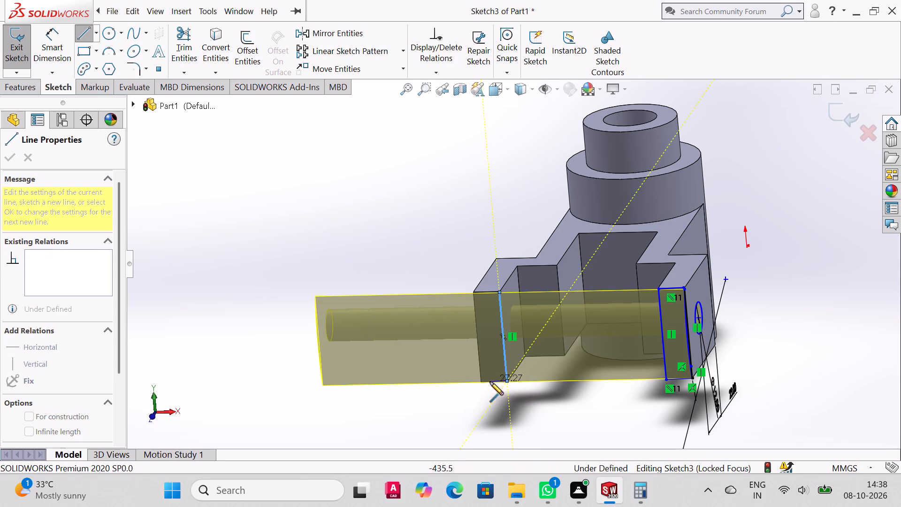
{"action": "left_click", "coordinate": [481, 382]}
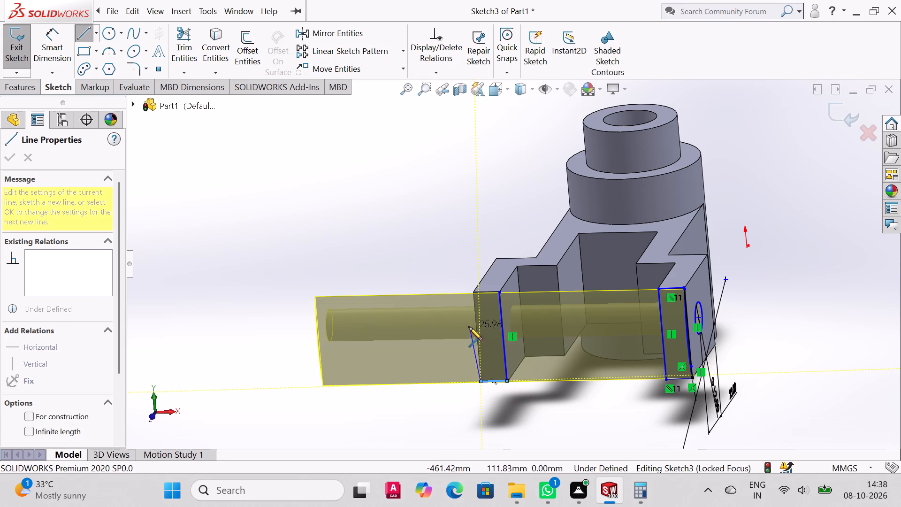
{"action": "left_click", "coordinate": [474, 292]}
{"action": "left_click", "coordinate": [499, 292]}
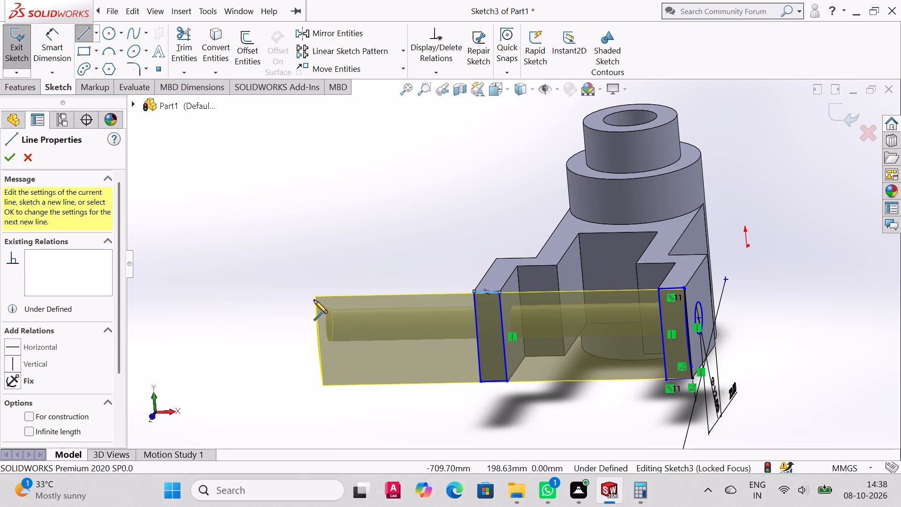
Outline the strip's overhang beyond the second arm with lines along its far end, lower edge and upper edge, meeting the arm's outer corners.
{"action": "left_click_drag", "start_coordinate": [315, 298], "coordinate": [321, 384]}
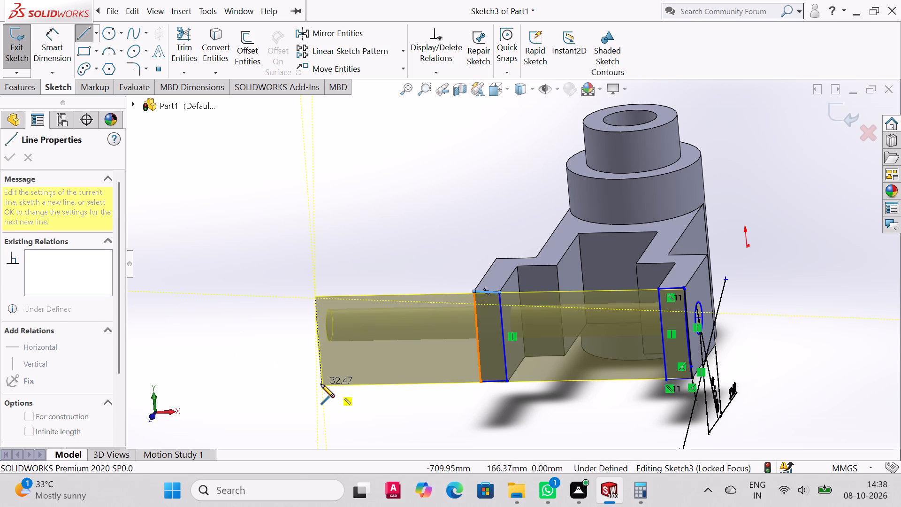
{"action": "left_click_drag", "start_coordinate": [321, 384], "coordinate": [321, 387]}
{"action": "left_click", "coordinate": [321, 385]}
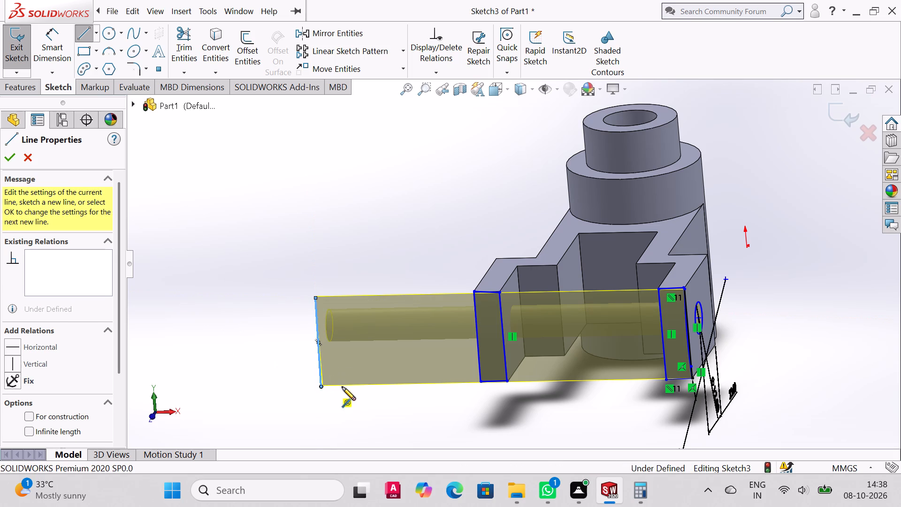
{"action": "left_click", "coordinate": [480, 381]}
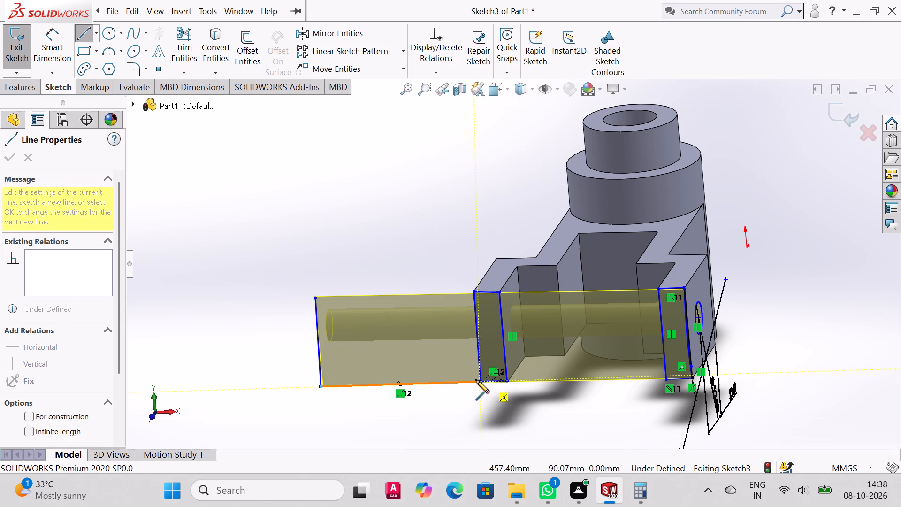
{"action": "right_click", "coordinate": [476, 380]}
{"action": "left_click", "coordinate": [523, 343]}
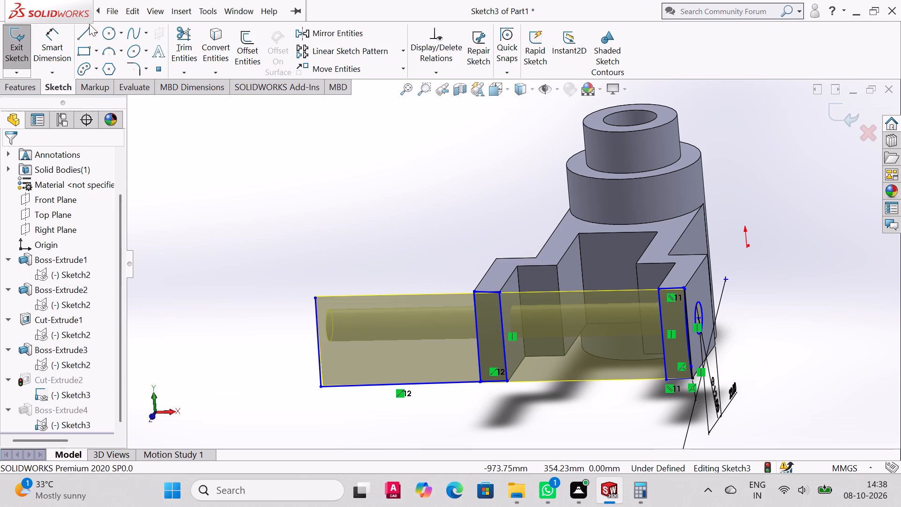
{"action": "left_click", "coordinate": [88, 29]}
{"action": "left_click", "coordinate": [474, 292]}
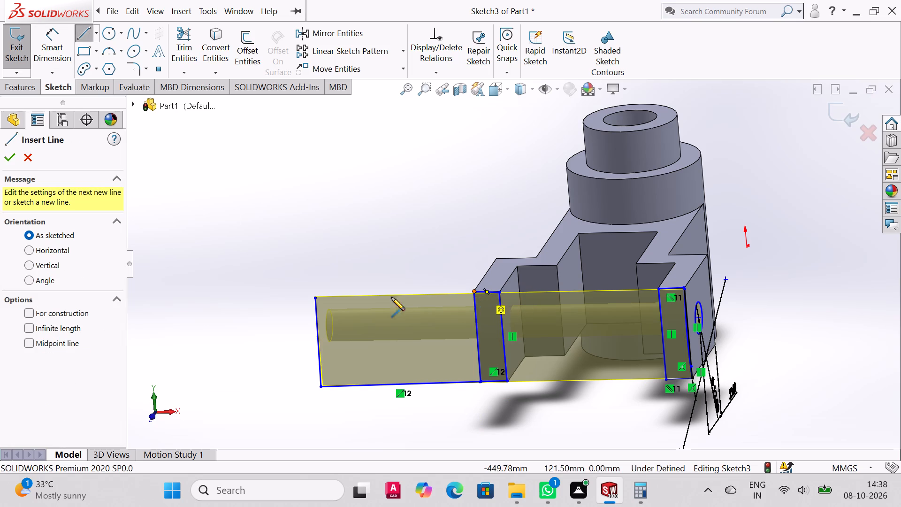
{"action": "left_click", "coordinate": [315, 297]}
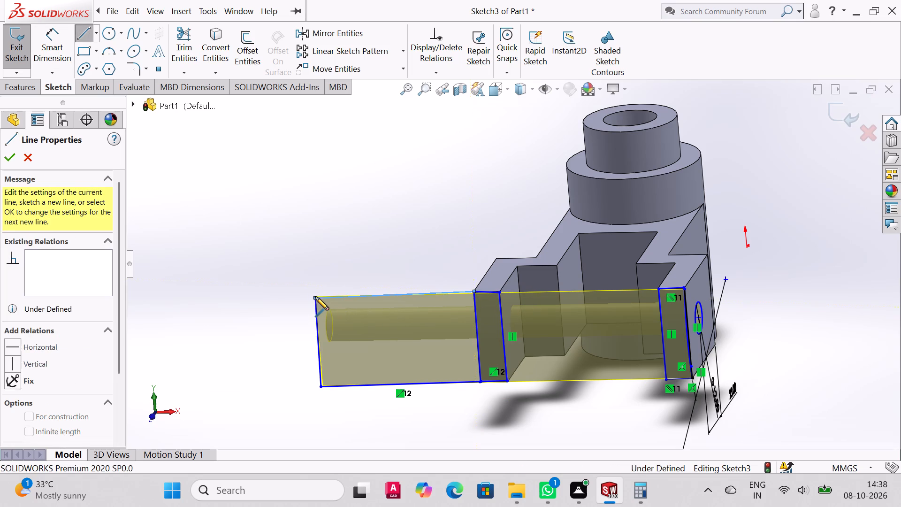
{"action": "right_click", "coordinate": [315, 297]}
{"action": "left_click", "coordinate": [344, 307]}
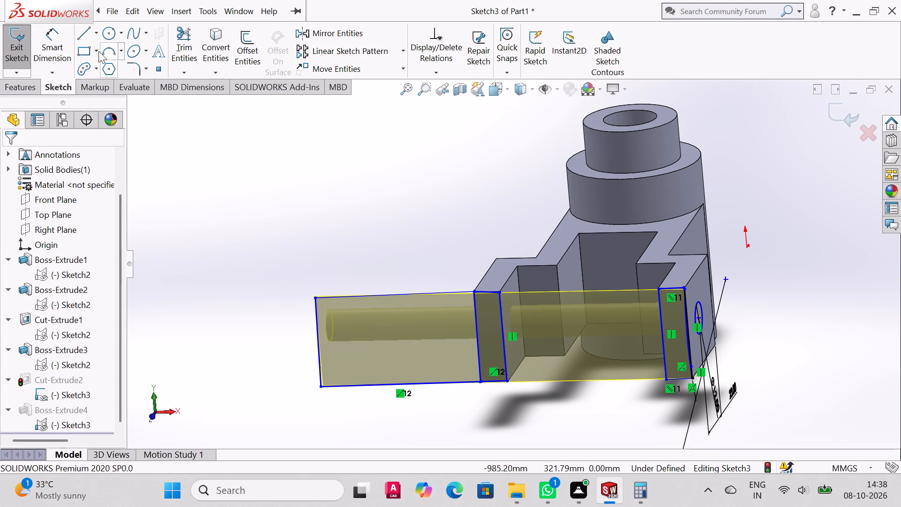
Try to exit the sketch, check it for Cut Extrude usage and start repairing the reported problem.
{"action": "left_click", "coordinate": [11, 83]}
{"action": "left_click", "coordinate": [61, 87]}
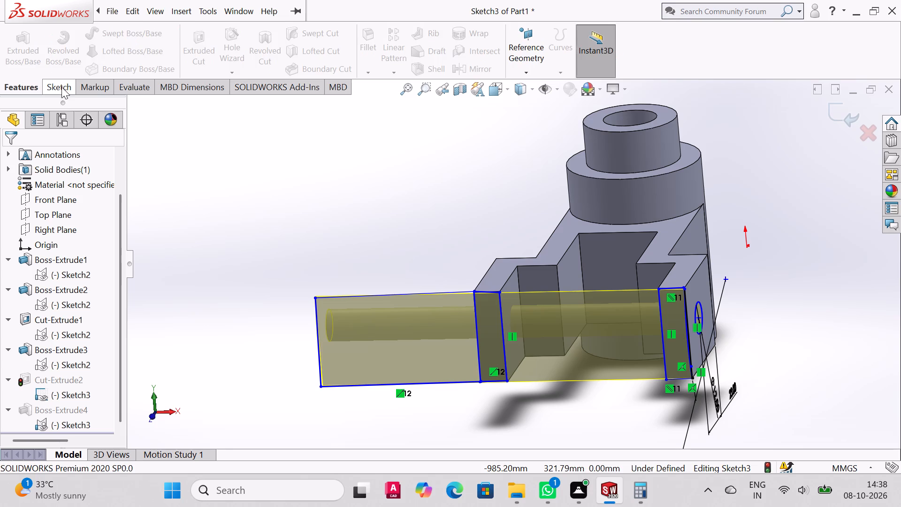
{"action": "left_click", "coordinate": [25, 56]}
{"action": "left_click", "coordinate": [497, 223]}
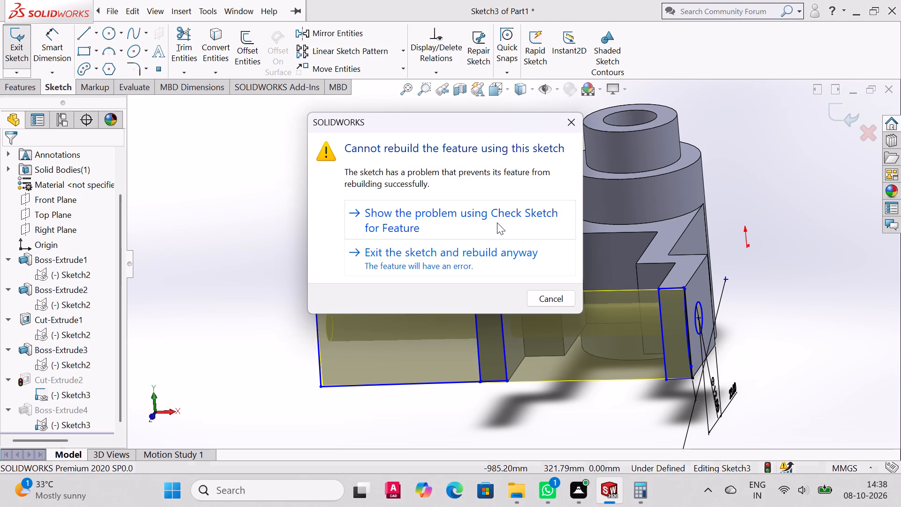
{"action": "left_click", "coordinate": [69, 161]}
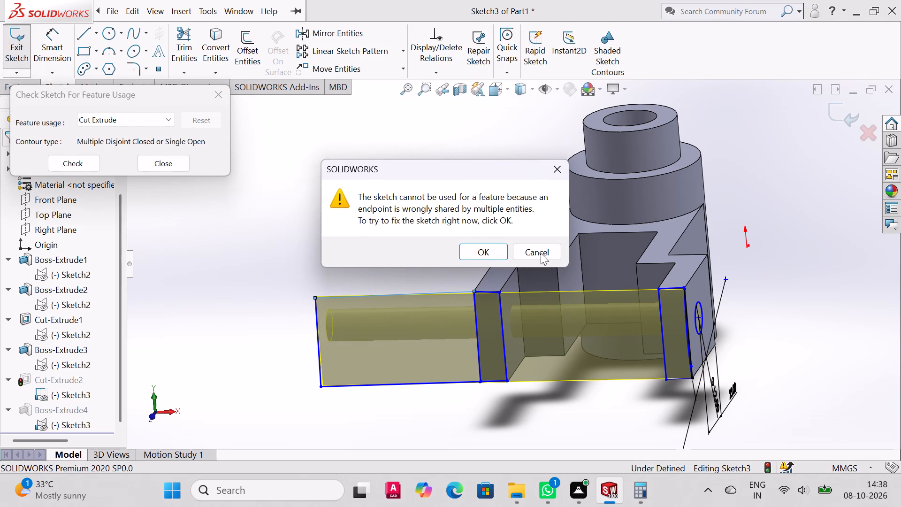
{"action": "left_click", "coordinate": [488, 248]}
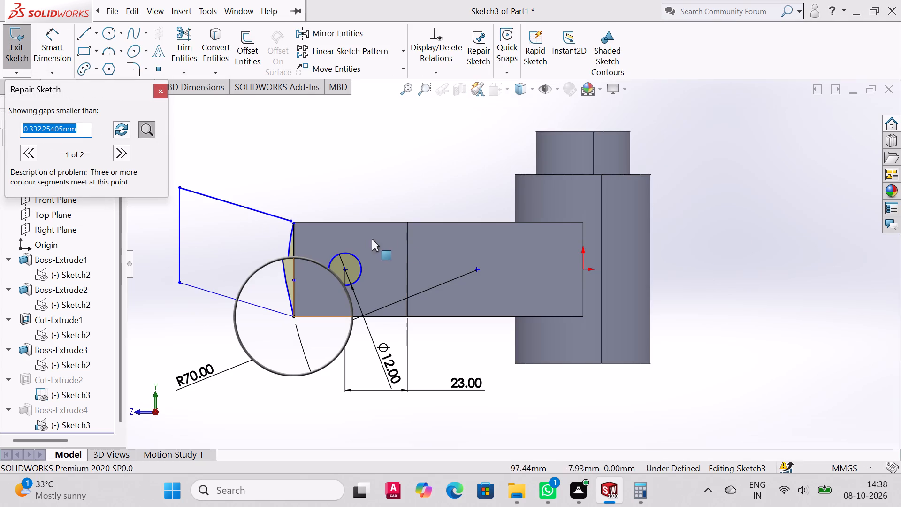
Examine each flagged contour problem point in the Repair Sketch tool and close the tool.
{"action": "middle_click_drag", "start_coordinate": [437, 230], "coordinate": [444, 242]}
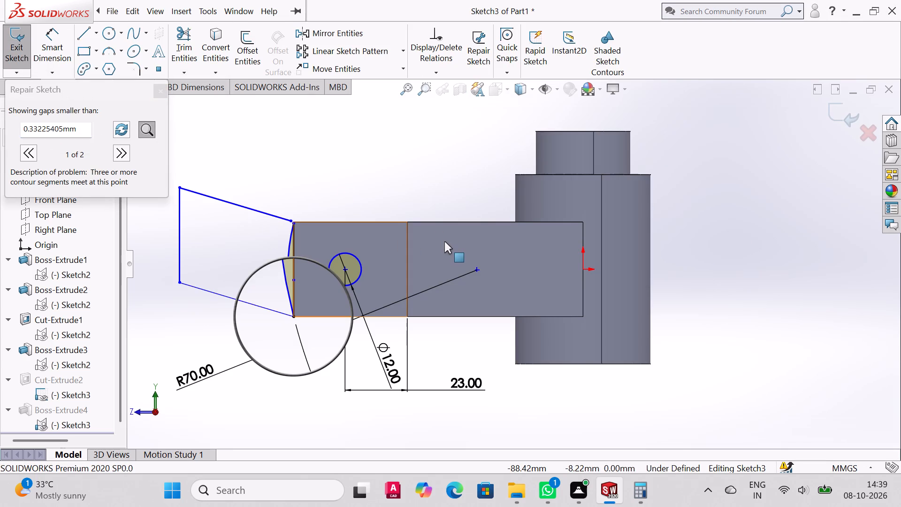
{"action": "left_click", "coordinate": [122, 150]}
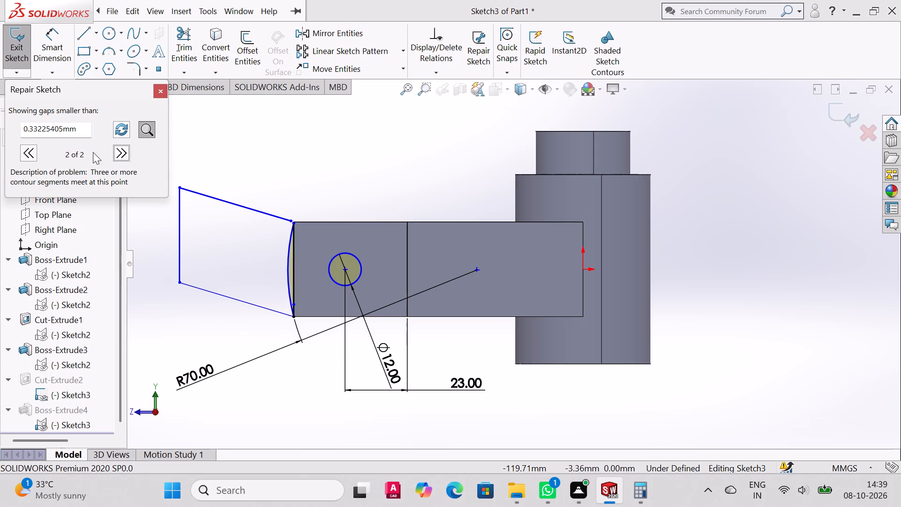
{"action": "left_click", "coordinate": [127, 152]}
{"action": "left_click", "coordinate": [122, 152]}
{"action": "left_click", "coordinate": [122, 152]}
{"action": "left_click", "coordinate": [122, 152]}
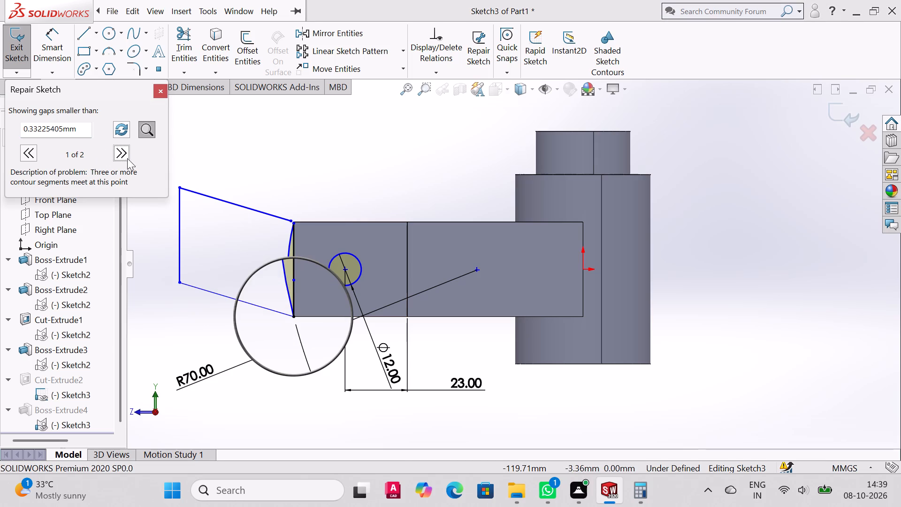
{"action": "middle_click_drag", "start_coordinate": [243, 216], "coordinate": [275, 250]}
{"action": "scroll", "coordinate": [271, 240], "scroll_direction": "up", "scroll_amount": 7}
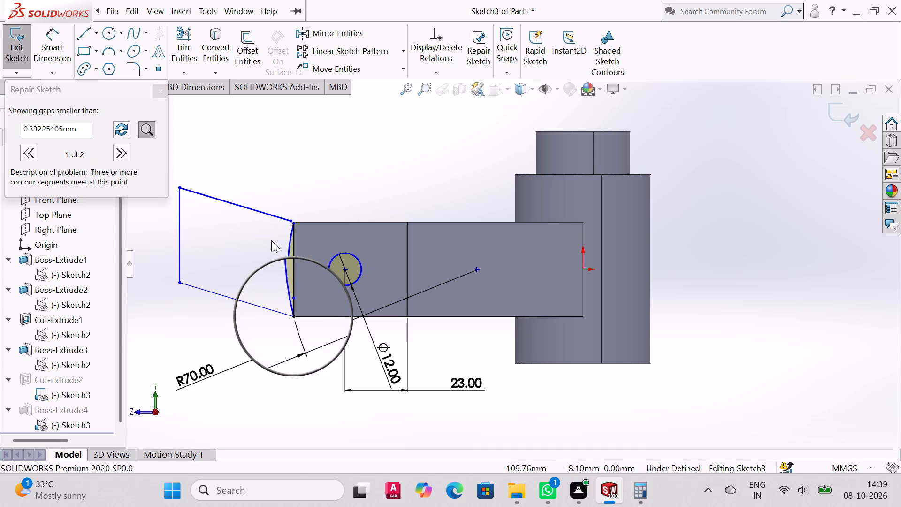
{"action": "scroll", "coordinate": [271, 240], "scroll_direction": "up", "scroll_amount": 10}
{"action": "scroll", "coordinate": [270, 239], "scroll_direction": "down", "scroll_amount": 4}
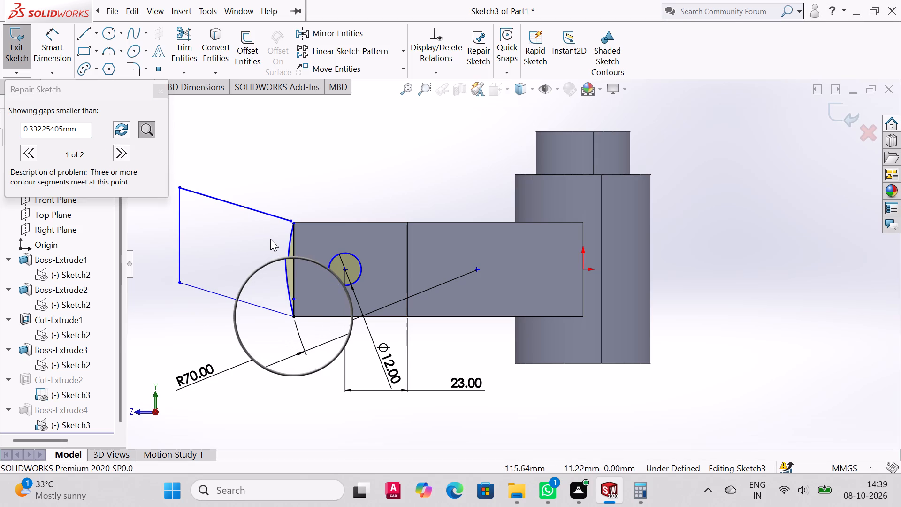
{"action": "scroll", "coordinate": [270, 239], "scroll_direction": "down", "scroll_amount": 15}
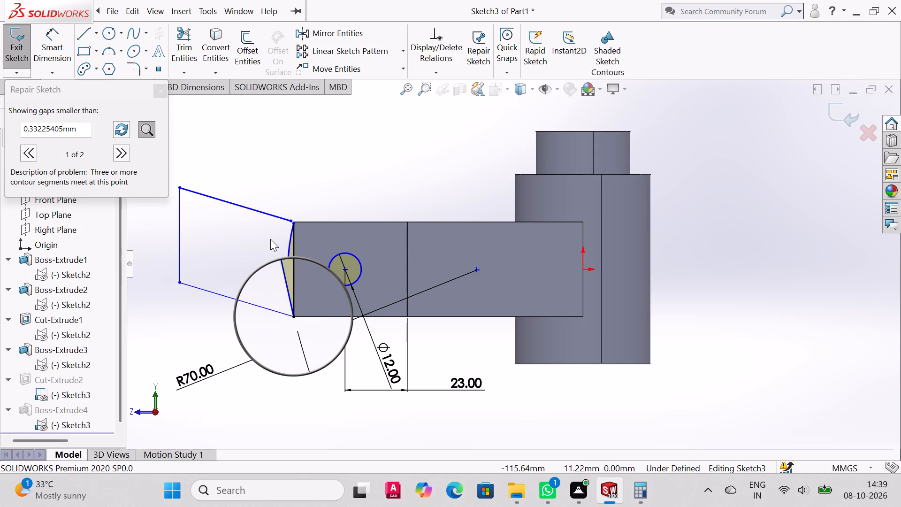
{"action": "scroll", "coordinate": [270, 239], "scroll_direction": "down", "scroll_amount": 20}
{"action": "scroll", "coordinate": [270, 239], "scroll_direction": "down", "scroll_amount": 2}
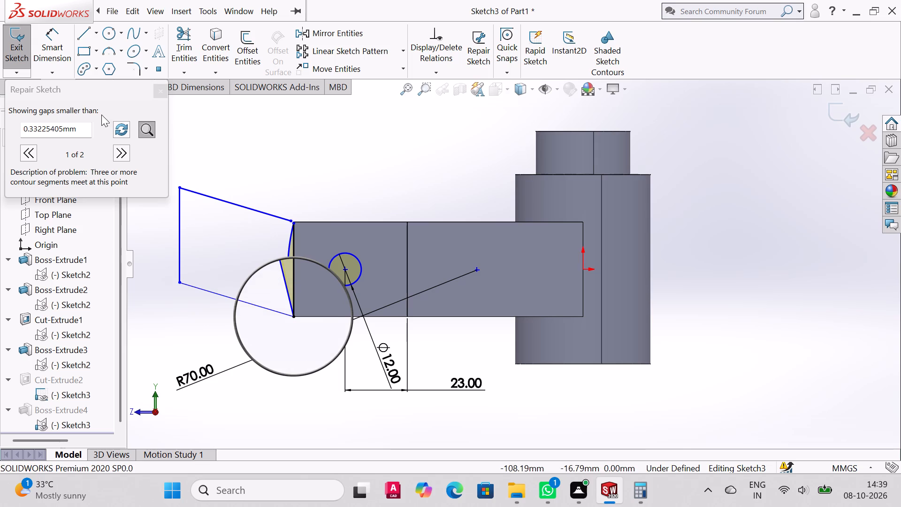
{"action": "left_click", "coordinate": [161, 93]}
Delete all the sketch lines outlining the second arm's end face and the strip's overhang.
{"action": "middle_click_drag", "start_coordinate": [291, 246], "coordinate": [330, 297]}
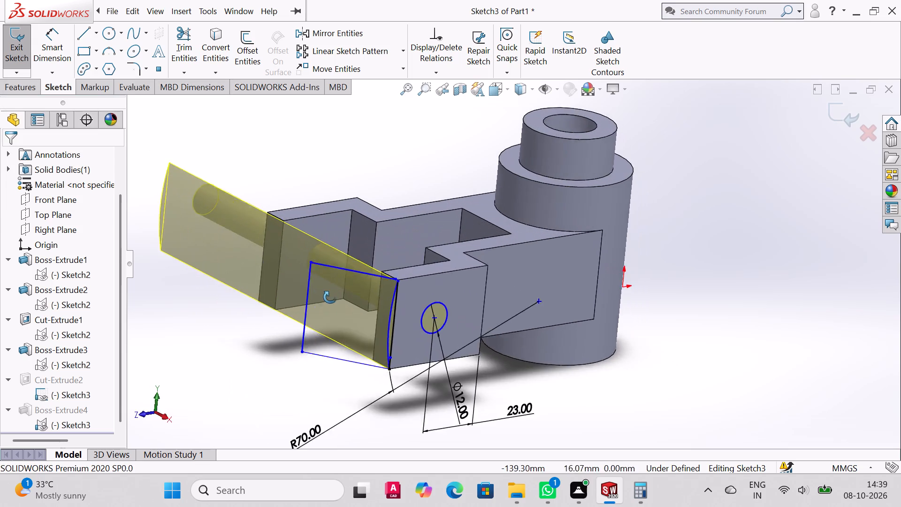
{"action": "middle_click_drag", "start_coordinate": [330, 297], "coordinate": [293, 278]}
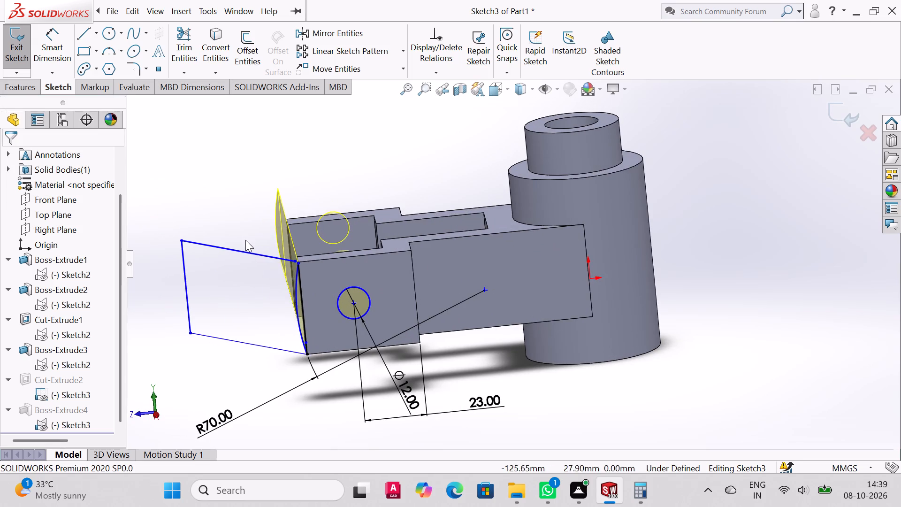
{"action": "middle_click_drag", "start_coordinate": [250, 239], "coordinate": [260, 224]}
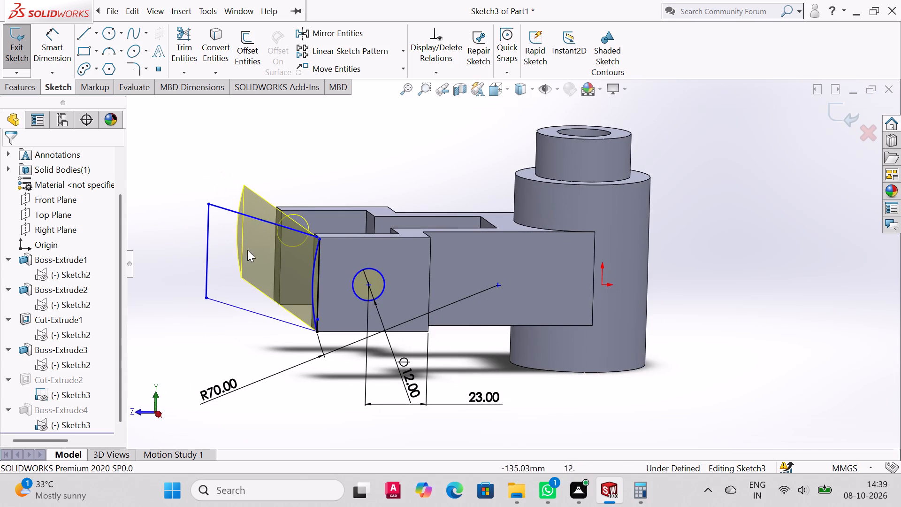
{"action": "middle_click_drag", "start_coordinate": [247, 243], "coordinate": [436, 277]}
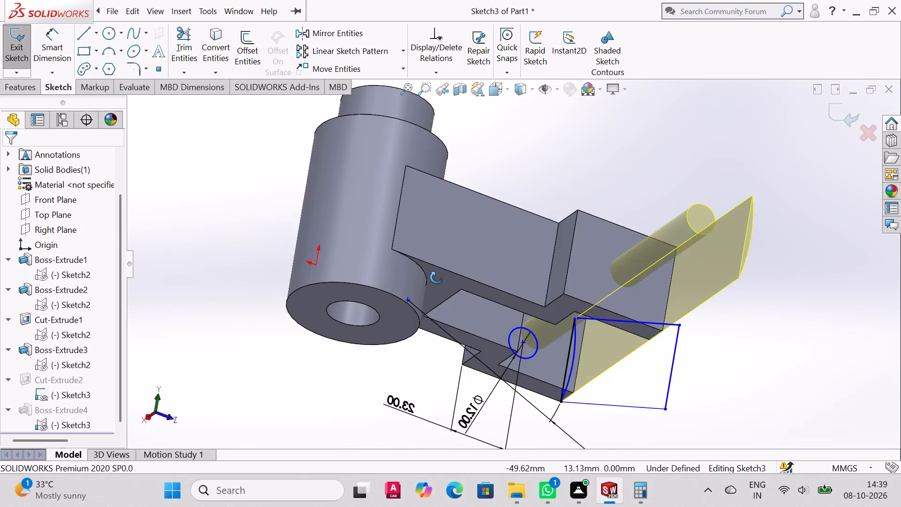
{"action": "middle_click_drag", "start_coordinate": [436, 277], "coordinate": [338, 201]}
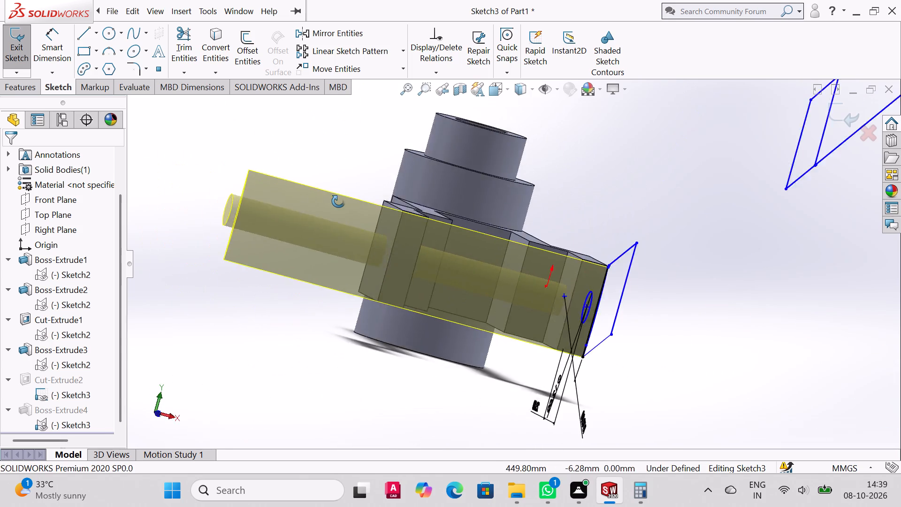
{"action": "middle_click_drag", "start_coordinate": [338, 201], "coordinate": [306, 215]}
{"action": "scroll", "coordinate": [344, 229], "scroll_direction": "up", "scroll_amount": 6}
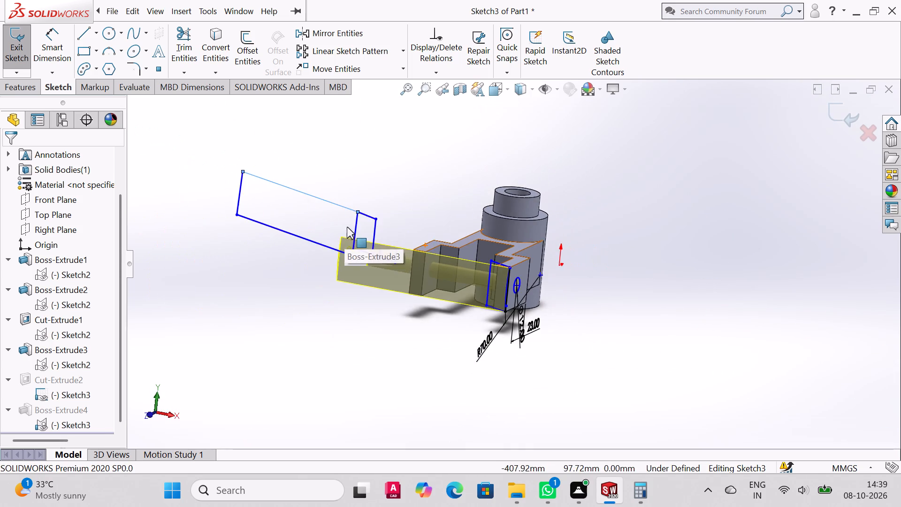
{"action": "left_click", "coordinate": [416, 231]}
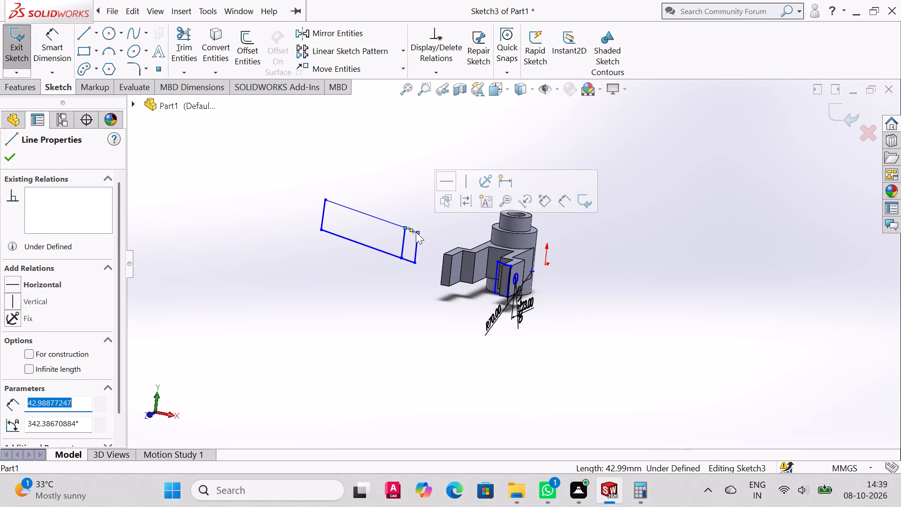
{"action": "key", "text": "Delete"}
{"action": "left_click", "coordinate": [365, 244]}
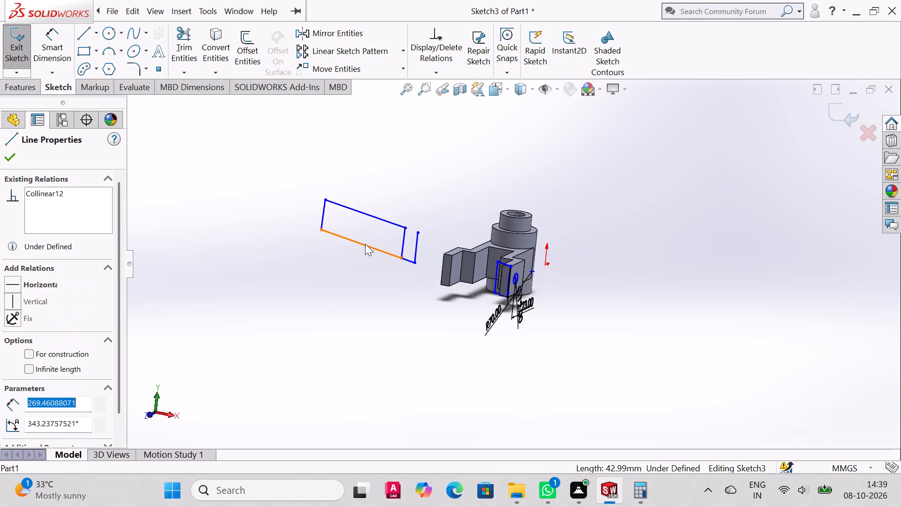
{"action": "key", "text": "Delete"}
{"action": "left_click_drag", "start_coordinate": [255, 179], "coordinate": [255, 178]}
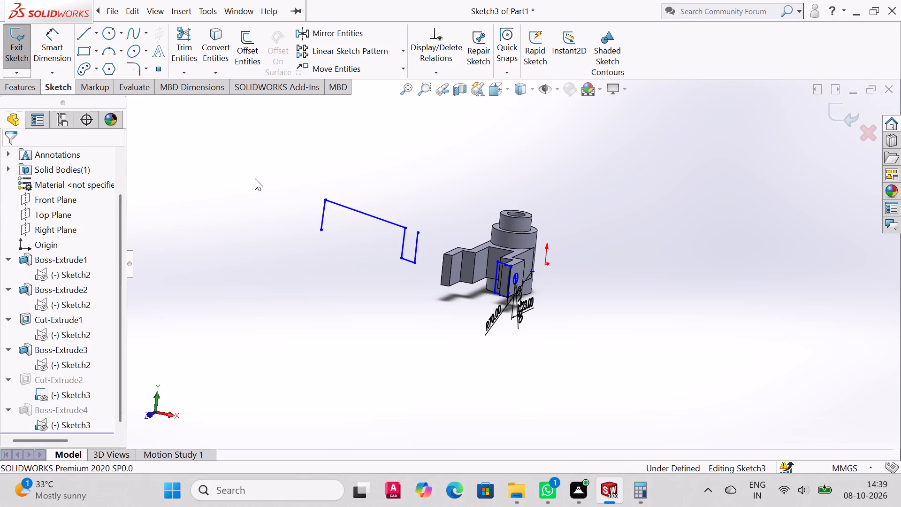
{"action": "left_click_drag", "start_coordinate": [255, 178], "coordinate": [441, 291]}
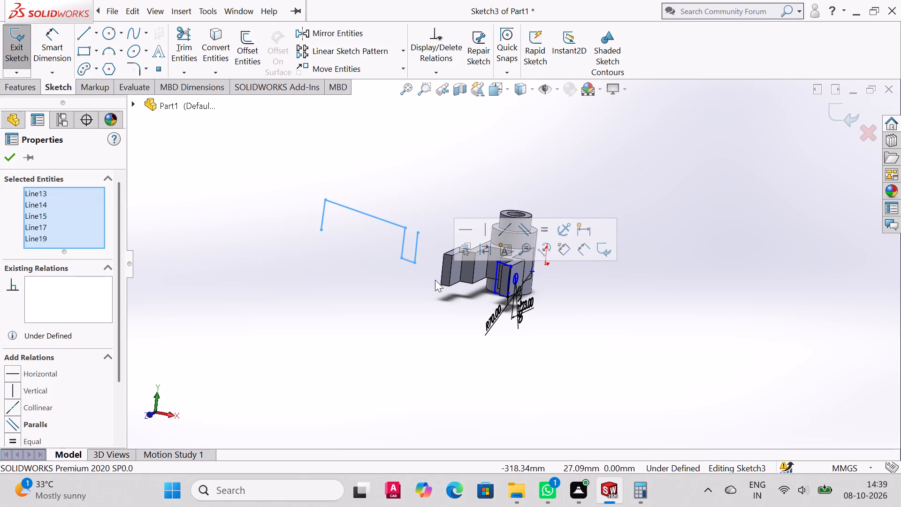
{"action": "key", "text": "Delete"}
Delete the upper, inner and lower outline lines drawn for the end face of the arm carrying the arc.
{"action": "scroll", "coordinate": [490, 284], "scroll_direction": "up", "scroll_amount": 4}
{"action": "scroll", "coordinate": [500, 279], "scroll_direction": "down", "scroll_amount": 12}
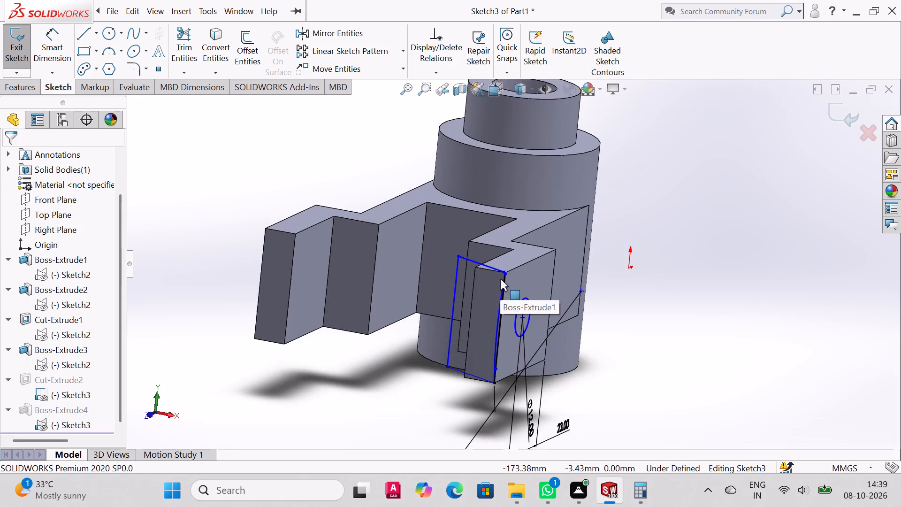
{"action": "left_click", "coordinate": [477, 263]}
{"action": "key", "text": "Delete"}
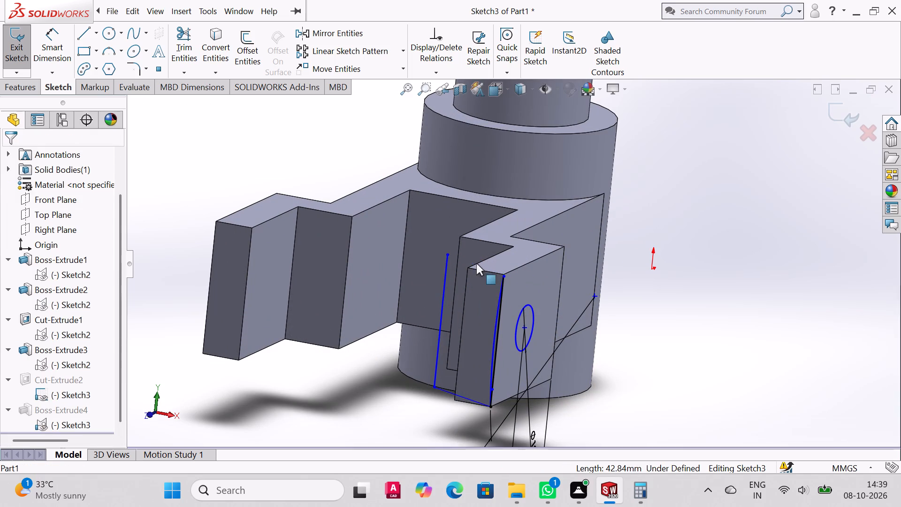
{"action": "left_click", "coordinate": [442, 308]}
{"action": "key", "text": "Delete"}
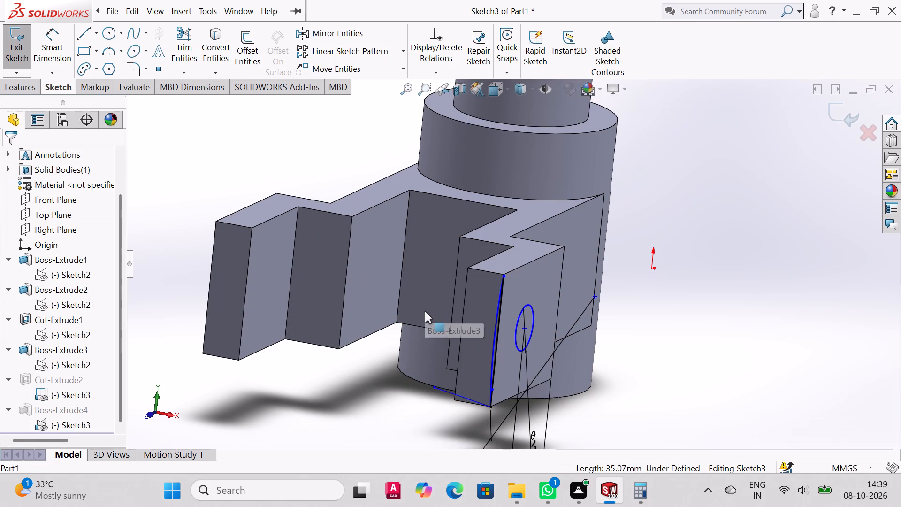
{"action": "left_click", "coordinate": [451, 394]}
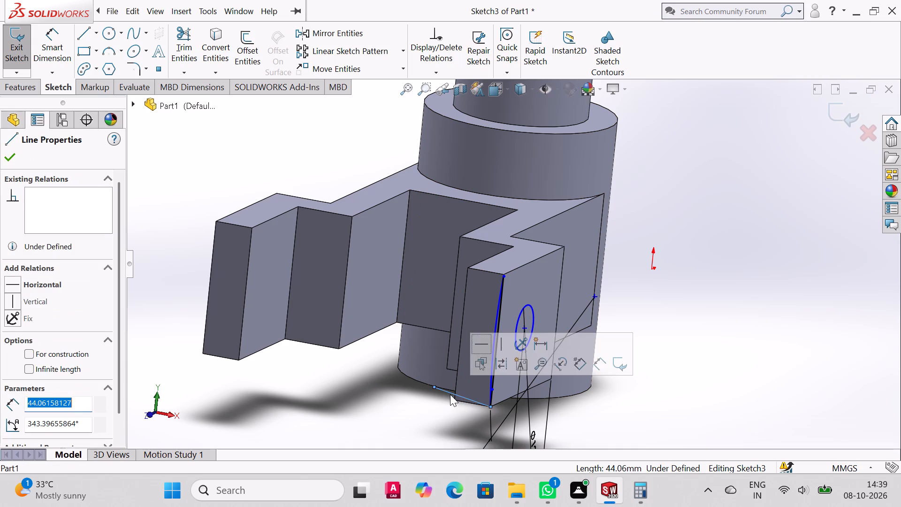
{"action": "key", "text": "Delete"}
Exit Sketch3 and rebuild the cross-hole cut and the curved strip across the arm ends.
{"action": "middle_click_drag", "start_coordinate": [568, 370], "coordinate": [502, 321]}
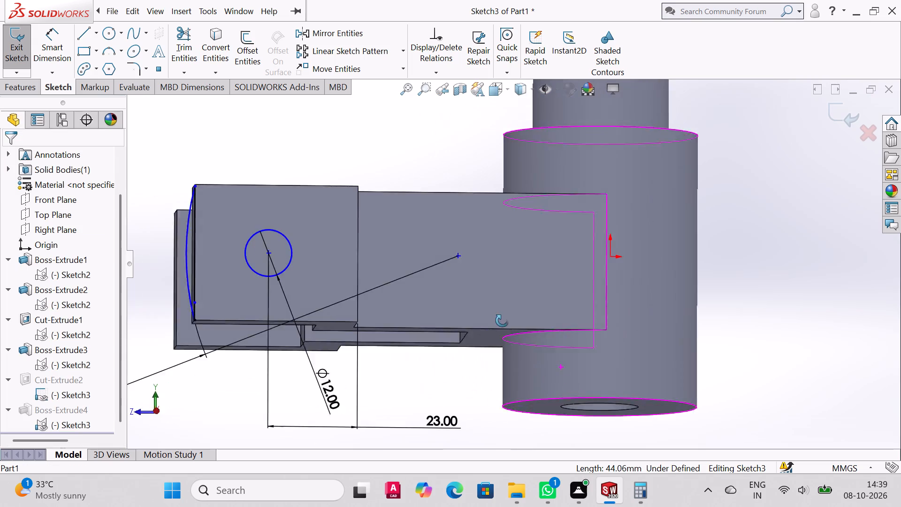
{"action": "middle_click_drag", "start_coordinate": [502, 321], "coordinate": [594, 367]}
{"action": "scroll", "coordinate": [463, 380], "scroll_direction": "up", "scroll_amount": 4}
{"action": "scroll", "coordinate": [463, 380], "scroll_direction": "down", "scroll_amount": 3}
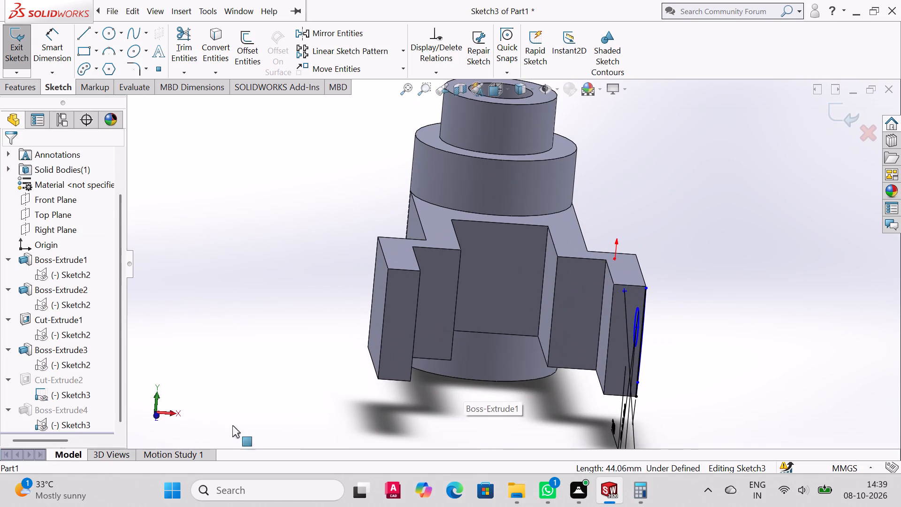
{"action": "scroll", "coordinate": [105, 359], "scroll_direction": "down", "scroll_amount": 9}
{"action": "left_click", "coordinate": [42, 422]}
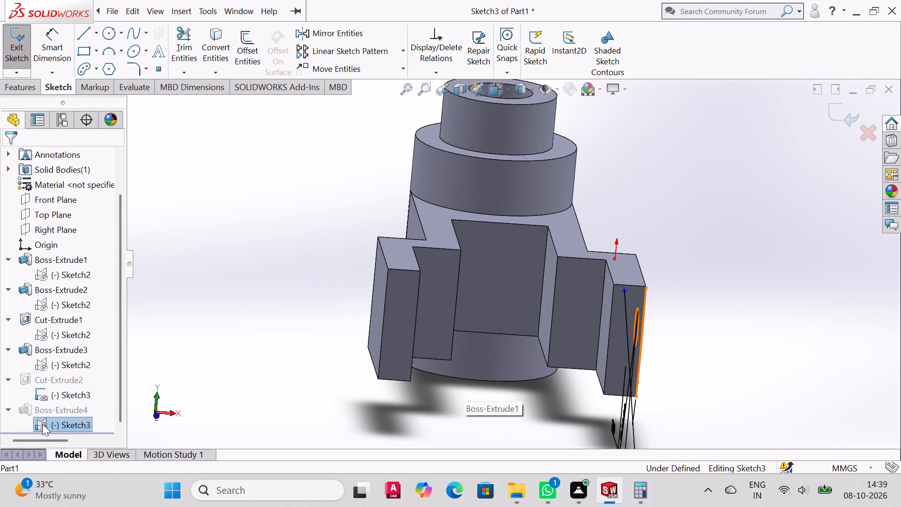
{"action": "left_click", "coordinate": [31, 394]}
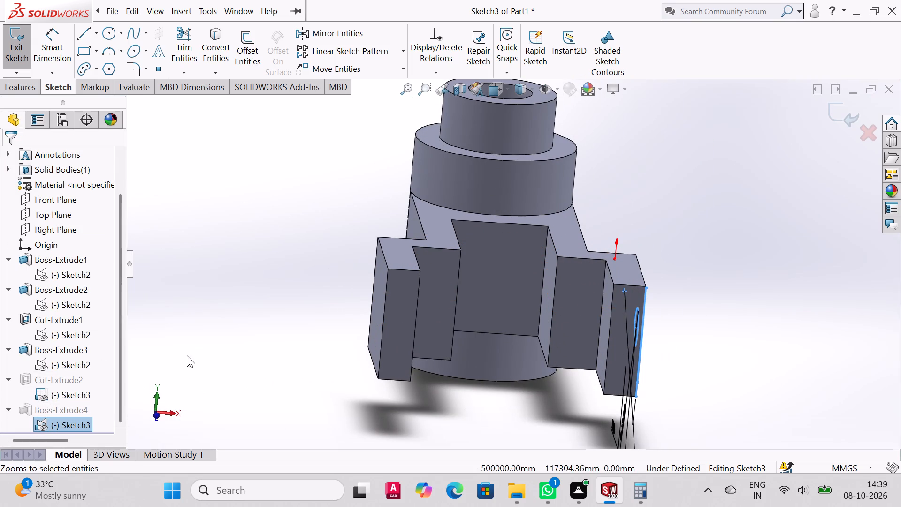
{"action": "middle_click_drag", "start_coordinate": [364, 307], "coordinate": [308, 312]}
{"action": "scroll", "coordinate": [306, 313], "scroll_direction": "up", "scroll_amount": 1}
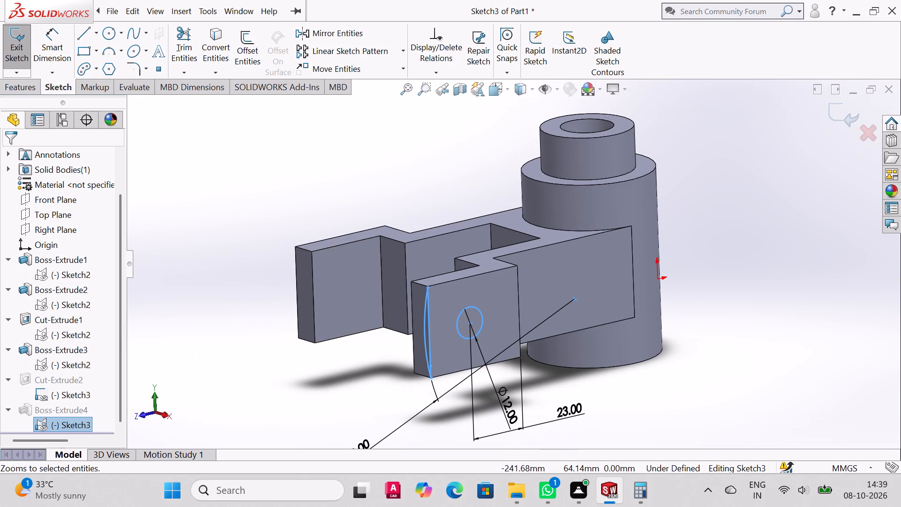
{"action": "scroll", "coordinate": [74, 204], "scroll_direction": "down", "scroll_amount": 4}
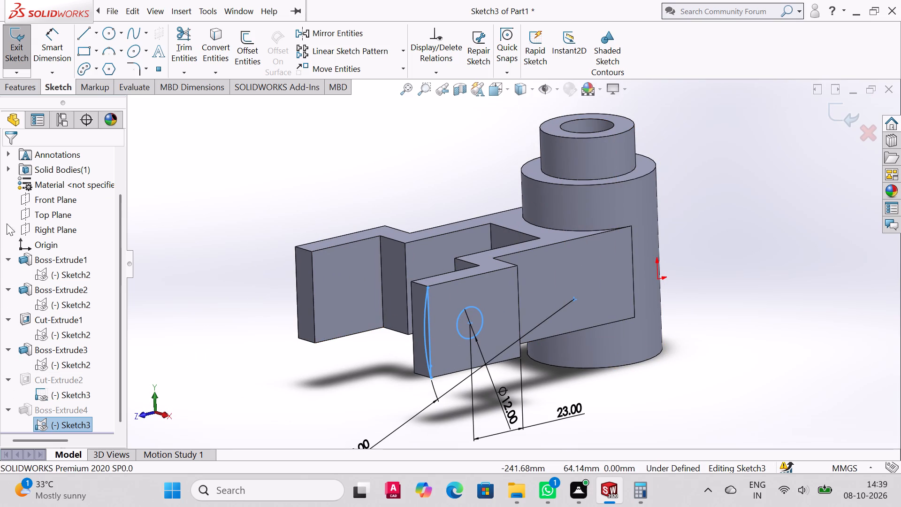
{"action": "left_click", "coordinate": [25, 39]}
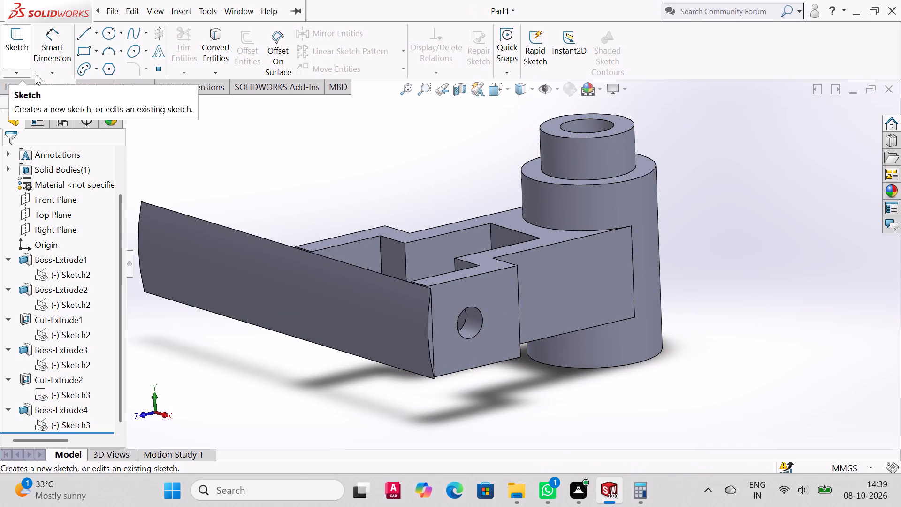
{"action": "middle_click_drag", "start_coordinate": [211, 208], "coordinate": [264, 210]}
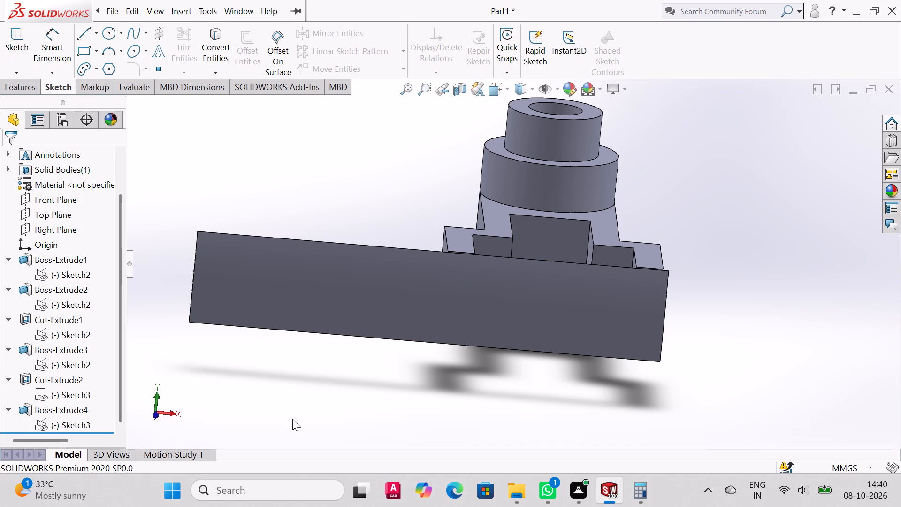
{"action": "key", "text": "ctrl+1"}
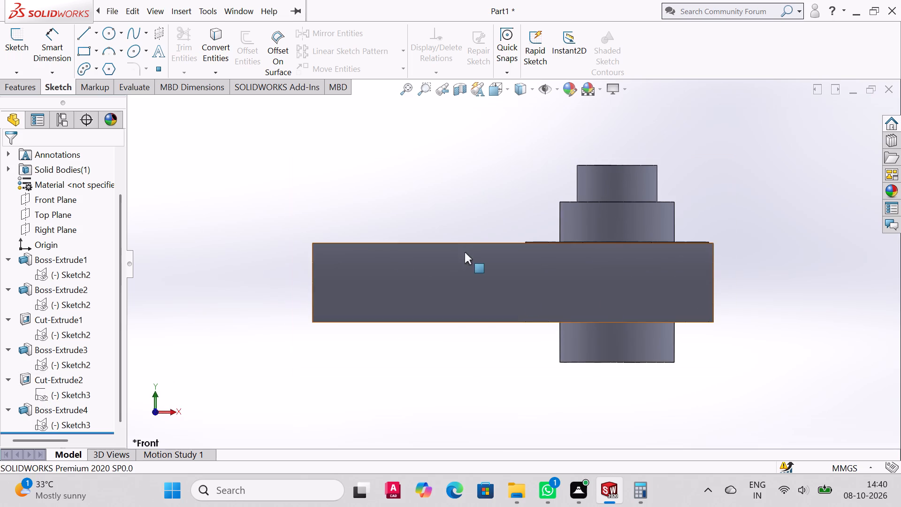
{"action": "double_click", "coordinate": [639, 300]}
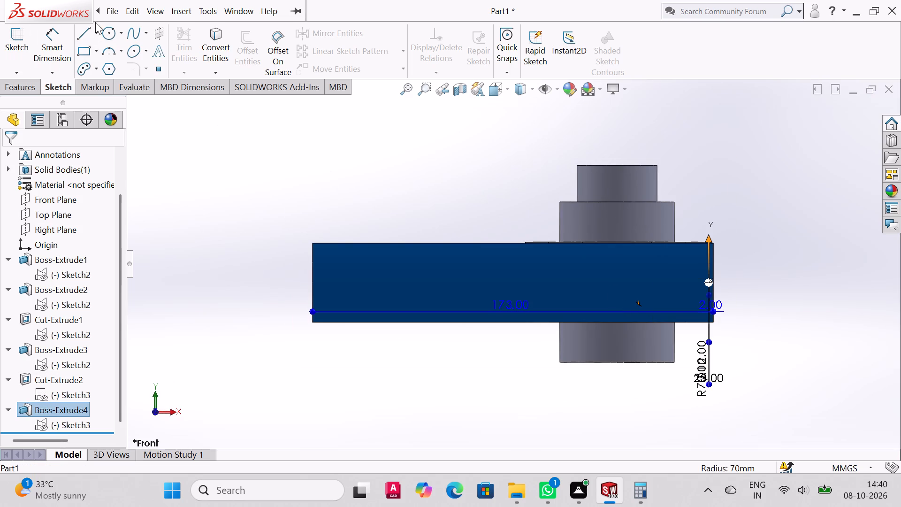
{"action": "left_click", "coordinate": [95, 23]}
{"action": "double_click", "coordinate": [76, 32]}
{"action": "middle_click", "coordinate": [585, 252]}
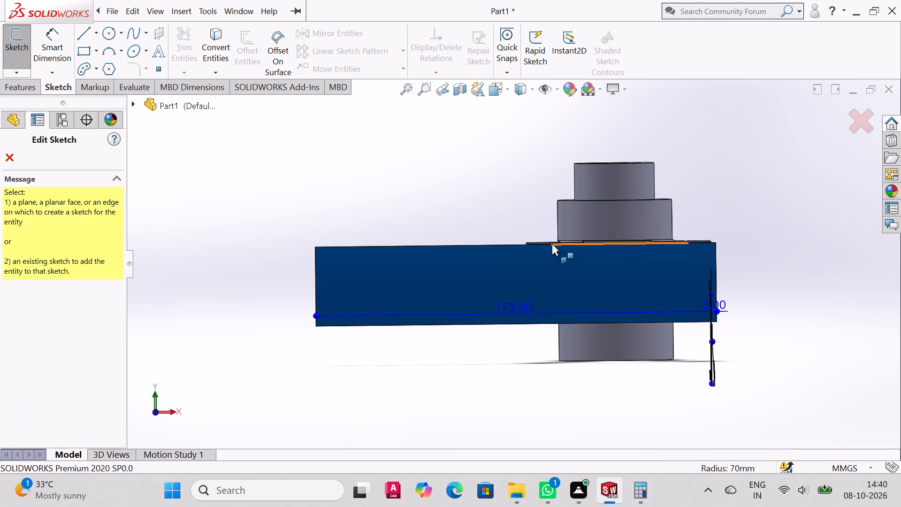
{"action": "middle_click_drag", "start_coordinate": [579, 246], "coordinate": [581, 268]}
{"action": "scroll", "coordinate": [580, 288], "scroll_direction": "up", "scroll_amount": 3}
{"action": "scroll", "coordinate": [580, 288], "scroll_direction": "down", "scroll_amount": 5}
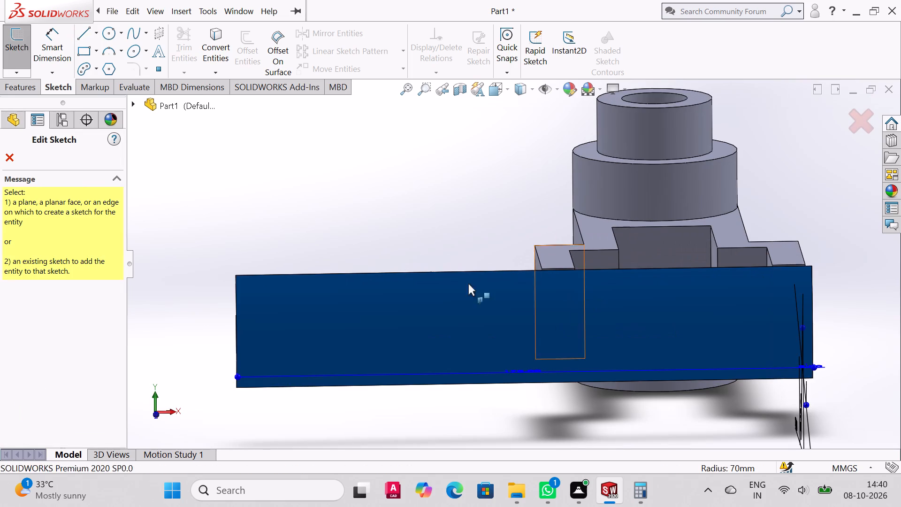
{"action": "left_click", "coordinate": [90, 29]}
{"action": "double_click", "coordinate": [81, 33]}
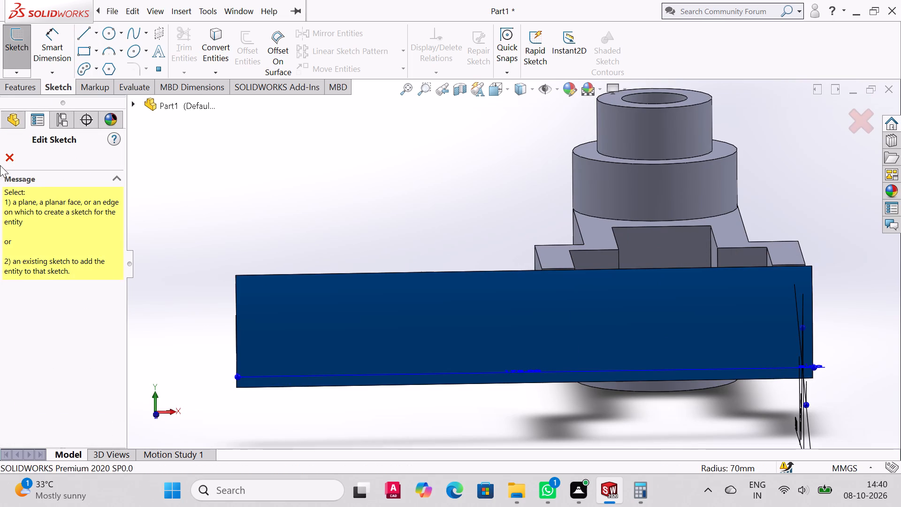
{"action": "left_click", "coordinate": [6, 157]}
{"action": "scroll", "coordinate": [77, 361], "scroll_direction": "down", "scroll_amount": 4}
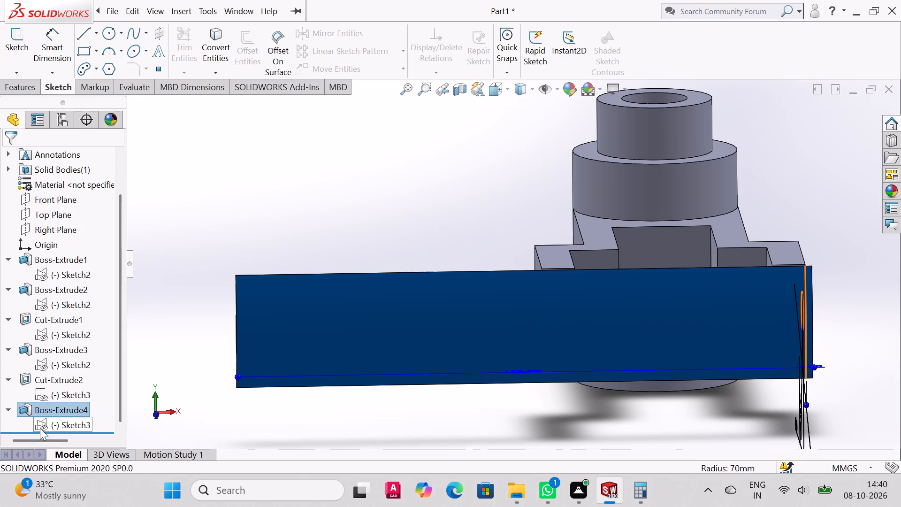
Open Sketch3 under Boss-Extrude4 for editing with the Line tool.
{"action": "left_click", "coordinate": [40, 428]}
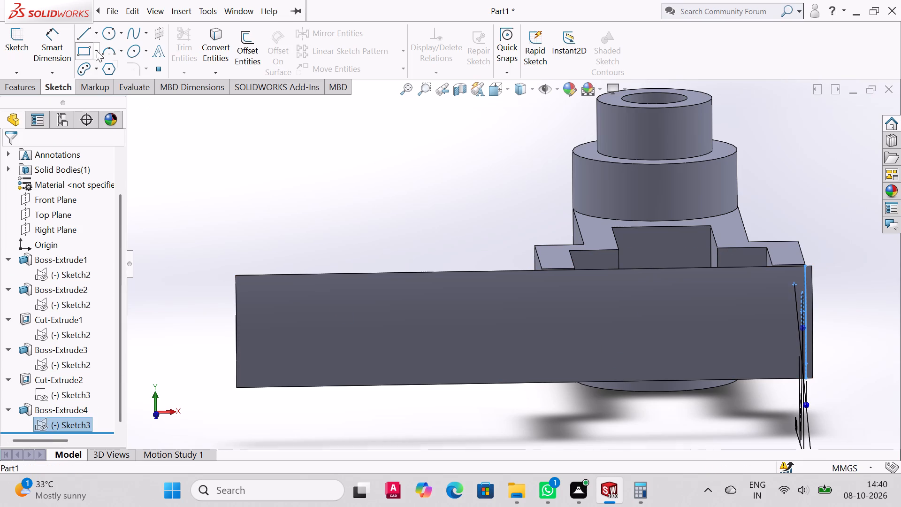
{"action": "left_click", "coordinate": [89, 38]}
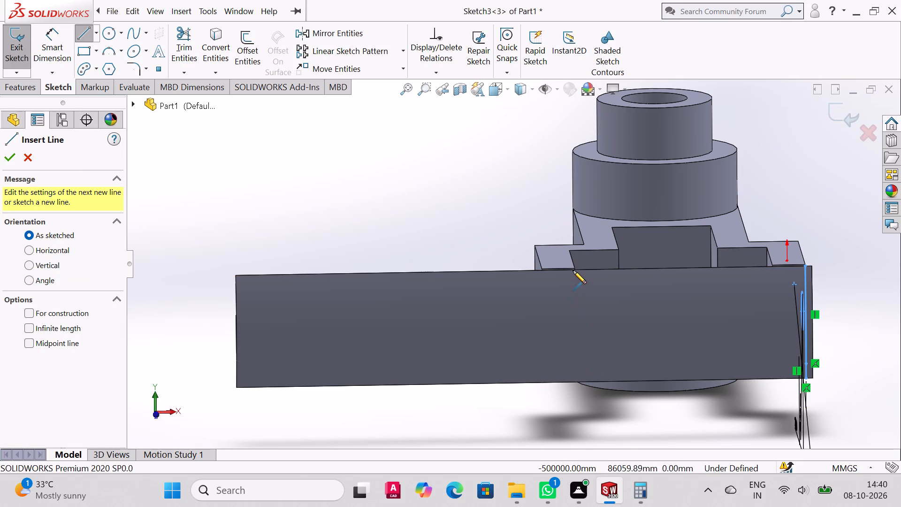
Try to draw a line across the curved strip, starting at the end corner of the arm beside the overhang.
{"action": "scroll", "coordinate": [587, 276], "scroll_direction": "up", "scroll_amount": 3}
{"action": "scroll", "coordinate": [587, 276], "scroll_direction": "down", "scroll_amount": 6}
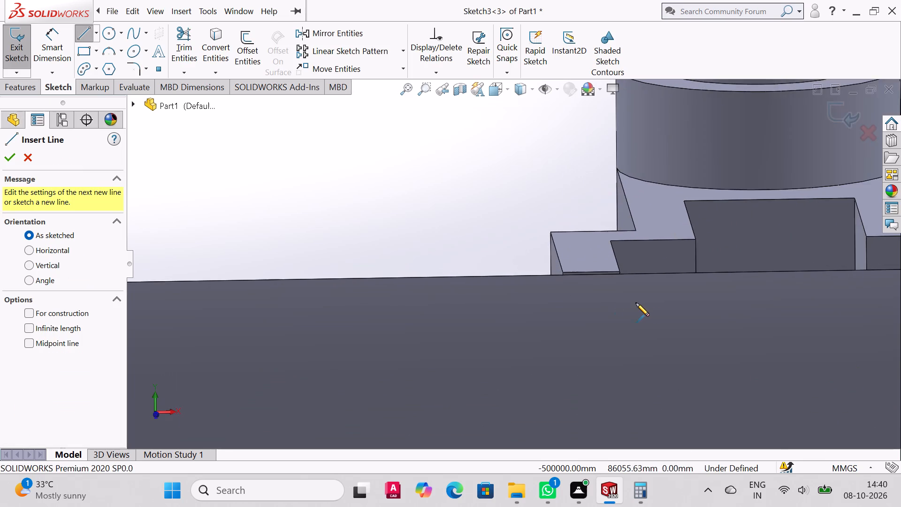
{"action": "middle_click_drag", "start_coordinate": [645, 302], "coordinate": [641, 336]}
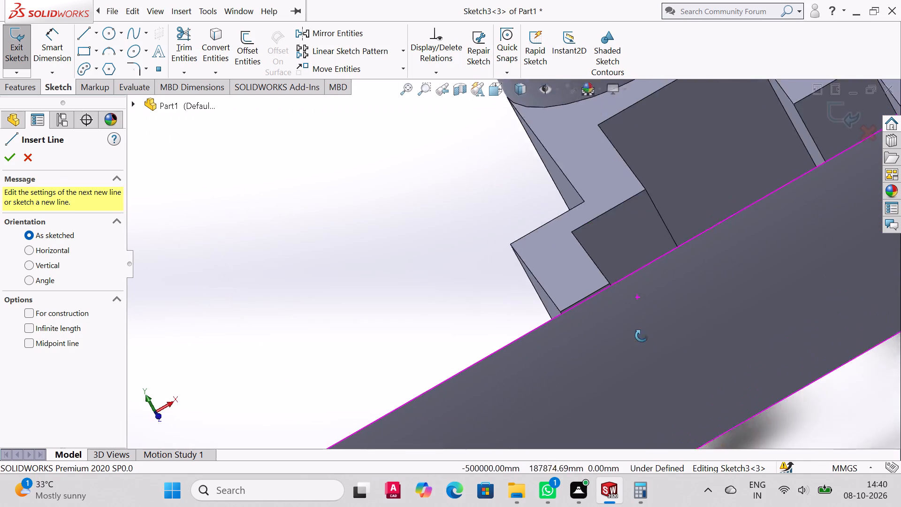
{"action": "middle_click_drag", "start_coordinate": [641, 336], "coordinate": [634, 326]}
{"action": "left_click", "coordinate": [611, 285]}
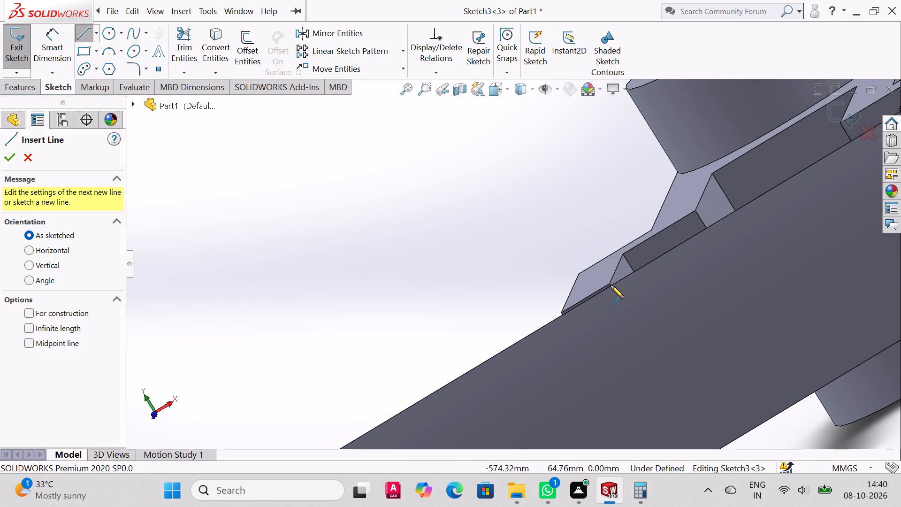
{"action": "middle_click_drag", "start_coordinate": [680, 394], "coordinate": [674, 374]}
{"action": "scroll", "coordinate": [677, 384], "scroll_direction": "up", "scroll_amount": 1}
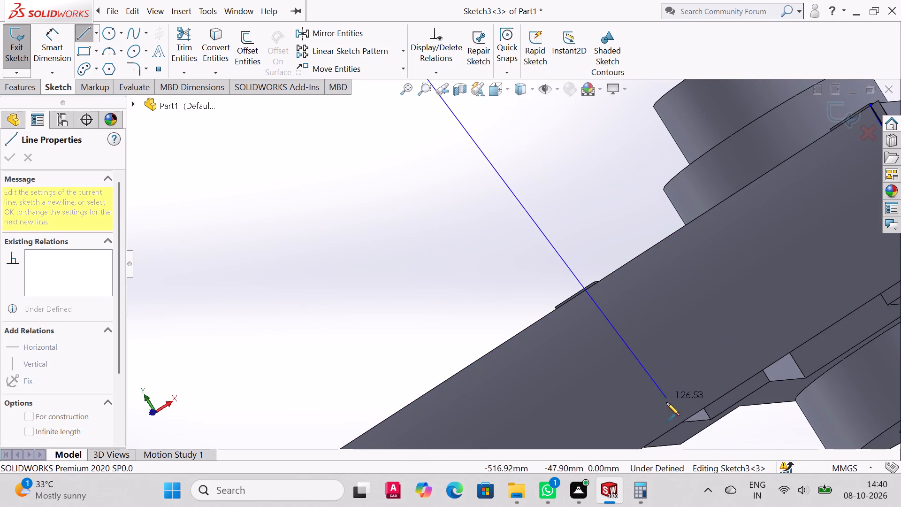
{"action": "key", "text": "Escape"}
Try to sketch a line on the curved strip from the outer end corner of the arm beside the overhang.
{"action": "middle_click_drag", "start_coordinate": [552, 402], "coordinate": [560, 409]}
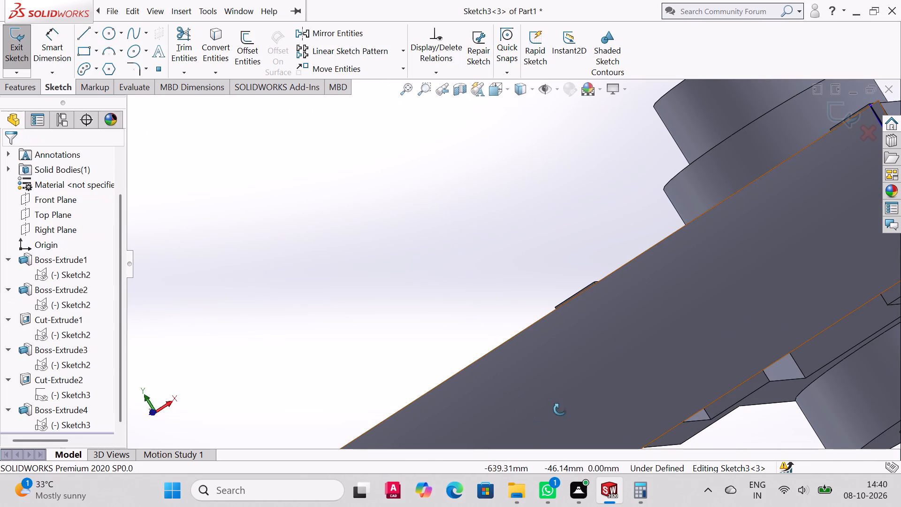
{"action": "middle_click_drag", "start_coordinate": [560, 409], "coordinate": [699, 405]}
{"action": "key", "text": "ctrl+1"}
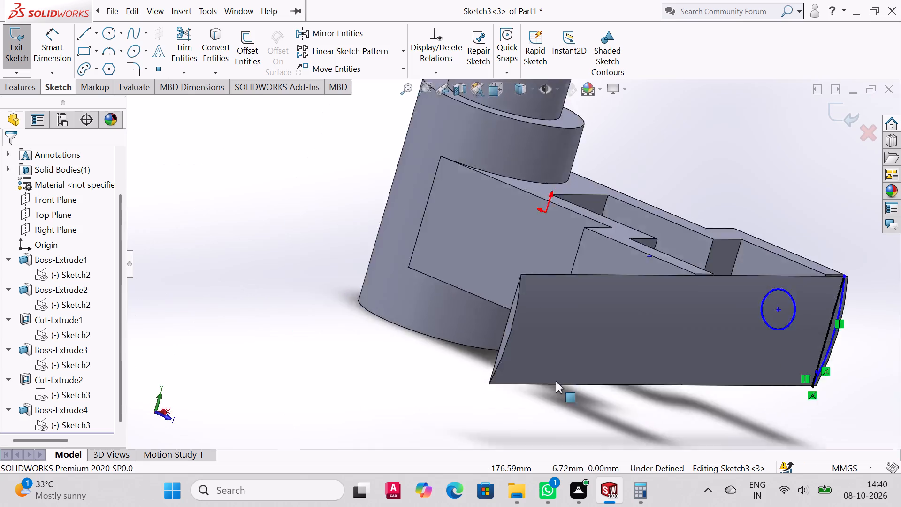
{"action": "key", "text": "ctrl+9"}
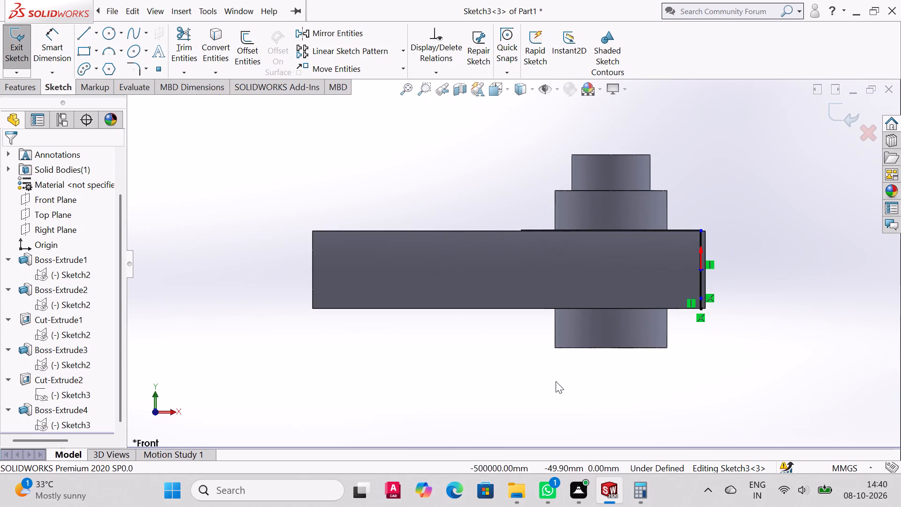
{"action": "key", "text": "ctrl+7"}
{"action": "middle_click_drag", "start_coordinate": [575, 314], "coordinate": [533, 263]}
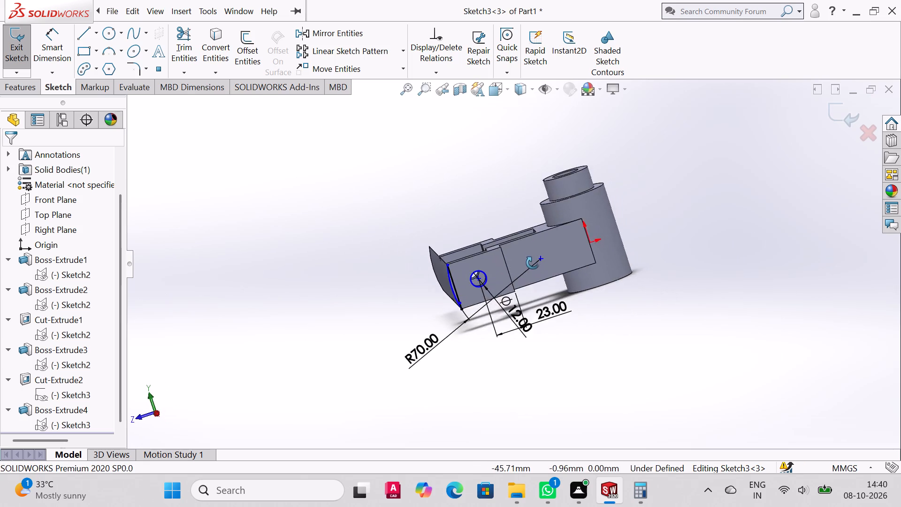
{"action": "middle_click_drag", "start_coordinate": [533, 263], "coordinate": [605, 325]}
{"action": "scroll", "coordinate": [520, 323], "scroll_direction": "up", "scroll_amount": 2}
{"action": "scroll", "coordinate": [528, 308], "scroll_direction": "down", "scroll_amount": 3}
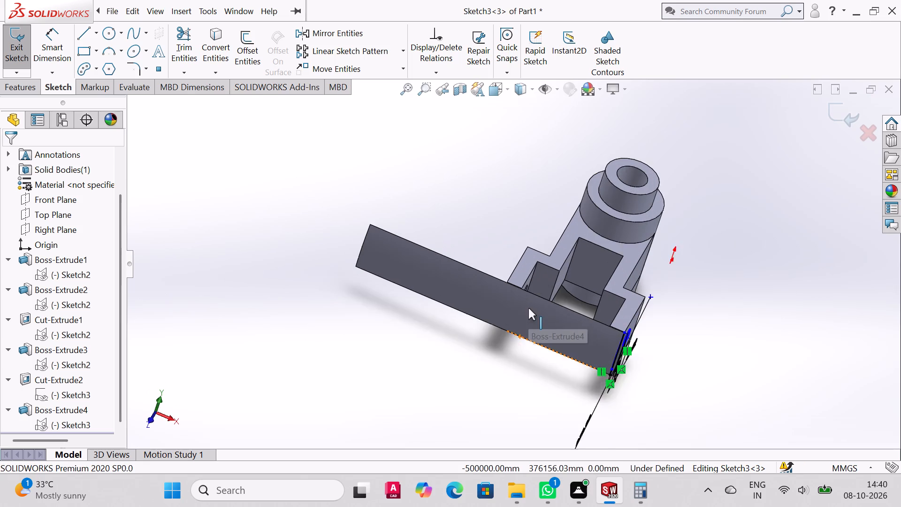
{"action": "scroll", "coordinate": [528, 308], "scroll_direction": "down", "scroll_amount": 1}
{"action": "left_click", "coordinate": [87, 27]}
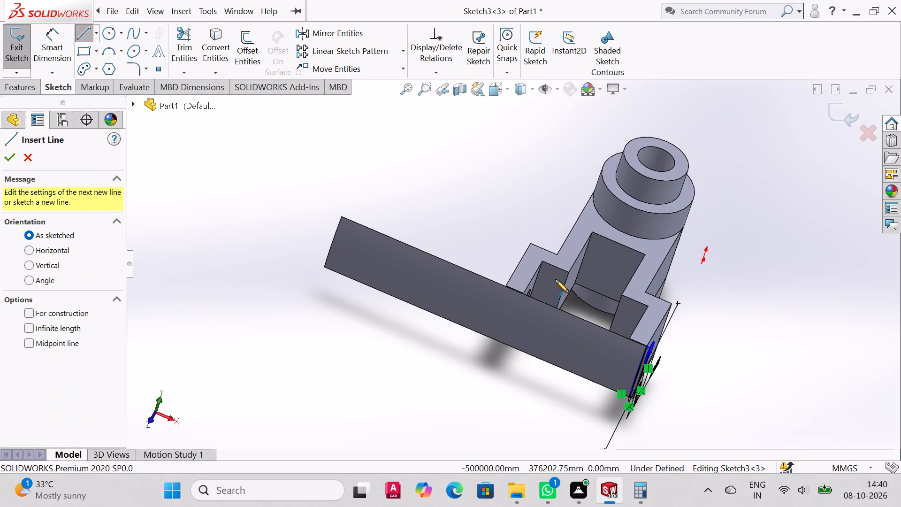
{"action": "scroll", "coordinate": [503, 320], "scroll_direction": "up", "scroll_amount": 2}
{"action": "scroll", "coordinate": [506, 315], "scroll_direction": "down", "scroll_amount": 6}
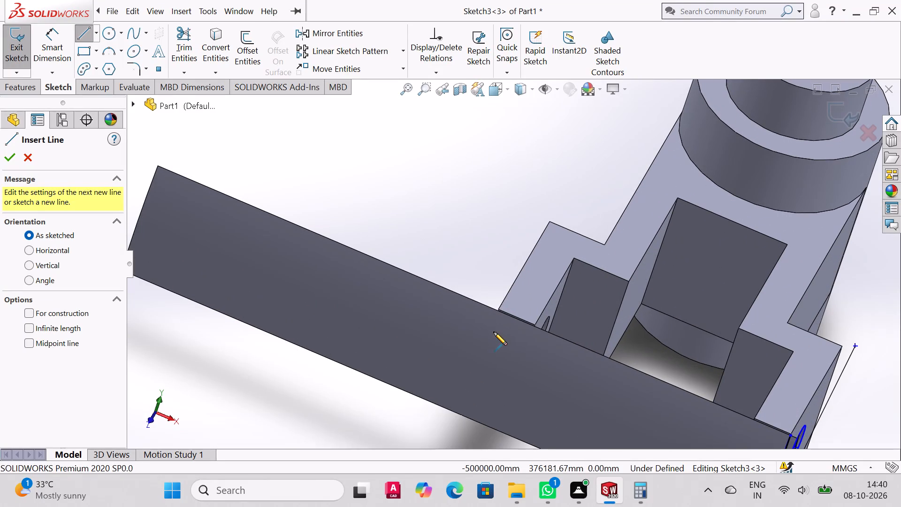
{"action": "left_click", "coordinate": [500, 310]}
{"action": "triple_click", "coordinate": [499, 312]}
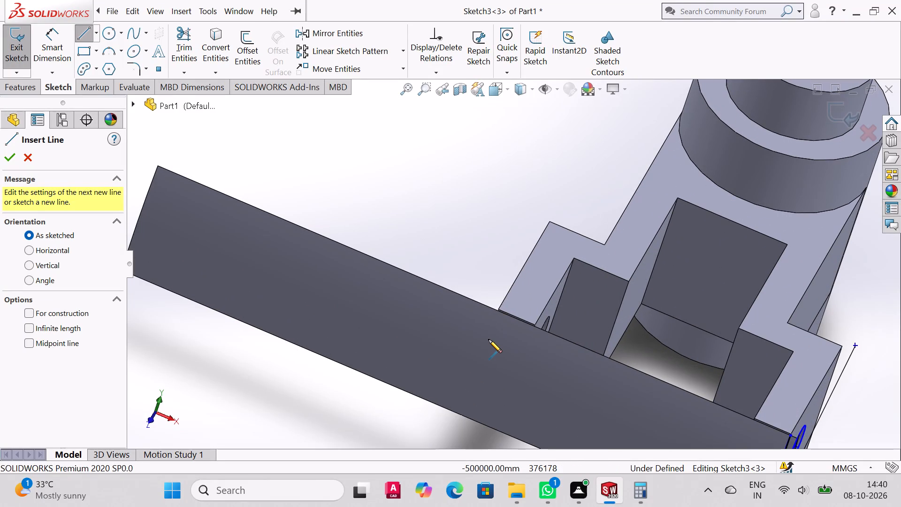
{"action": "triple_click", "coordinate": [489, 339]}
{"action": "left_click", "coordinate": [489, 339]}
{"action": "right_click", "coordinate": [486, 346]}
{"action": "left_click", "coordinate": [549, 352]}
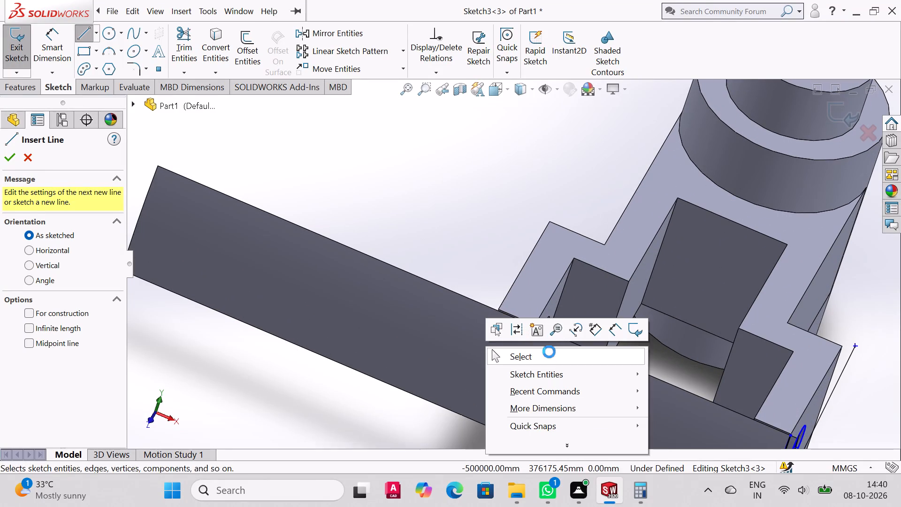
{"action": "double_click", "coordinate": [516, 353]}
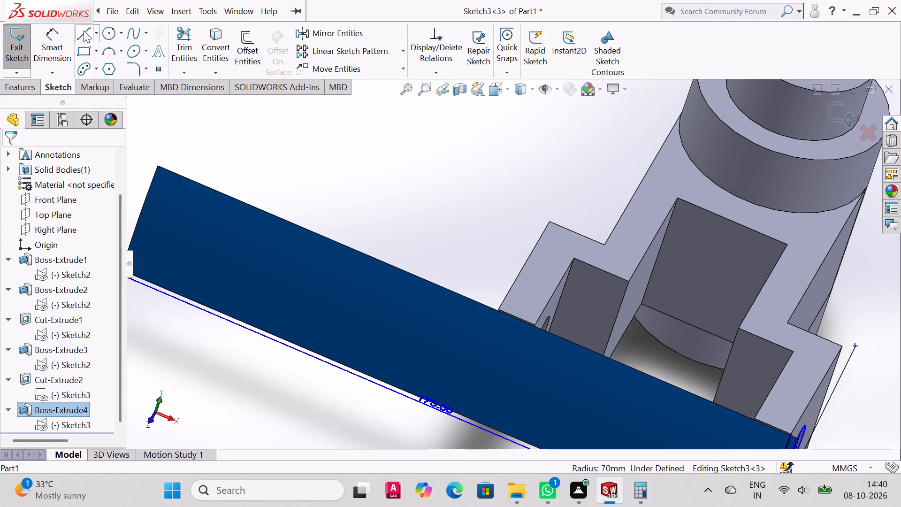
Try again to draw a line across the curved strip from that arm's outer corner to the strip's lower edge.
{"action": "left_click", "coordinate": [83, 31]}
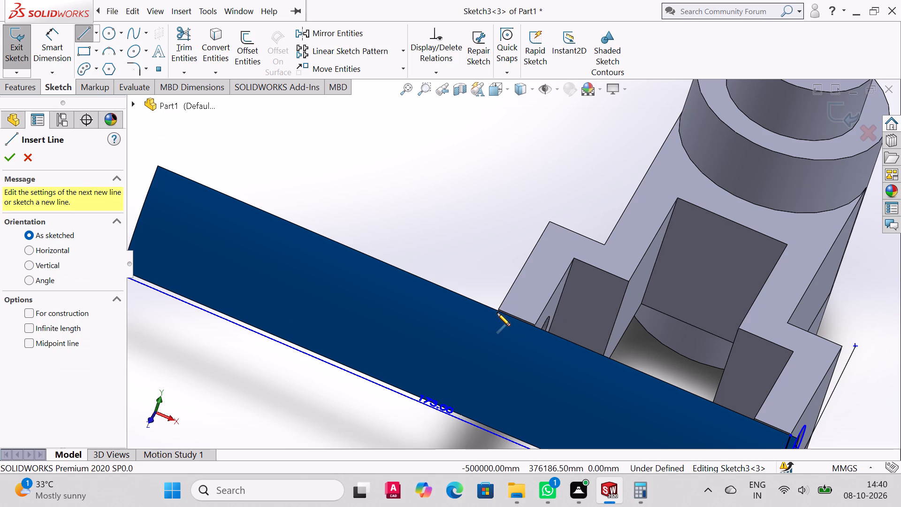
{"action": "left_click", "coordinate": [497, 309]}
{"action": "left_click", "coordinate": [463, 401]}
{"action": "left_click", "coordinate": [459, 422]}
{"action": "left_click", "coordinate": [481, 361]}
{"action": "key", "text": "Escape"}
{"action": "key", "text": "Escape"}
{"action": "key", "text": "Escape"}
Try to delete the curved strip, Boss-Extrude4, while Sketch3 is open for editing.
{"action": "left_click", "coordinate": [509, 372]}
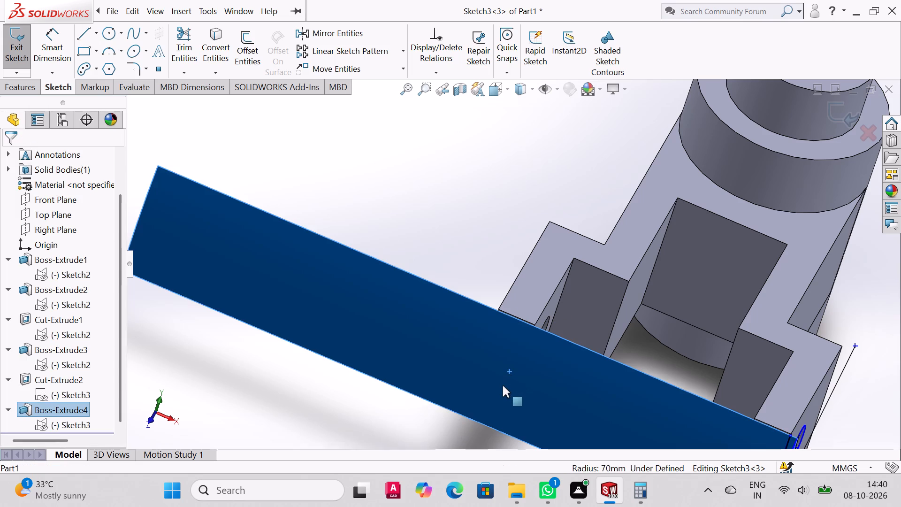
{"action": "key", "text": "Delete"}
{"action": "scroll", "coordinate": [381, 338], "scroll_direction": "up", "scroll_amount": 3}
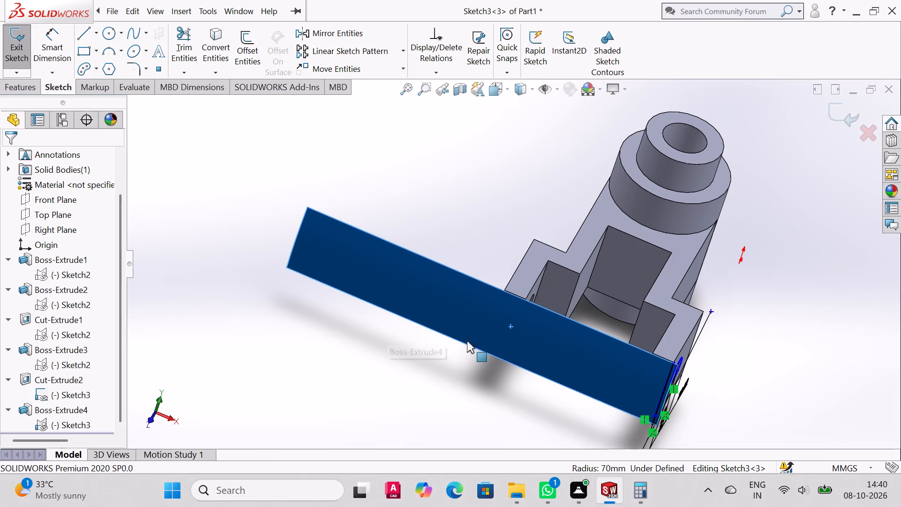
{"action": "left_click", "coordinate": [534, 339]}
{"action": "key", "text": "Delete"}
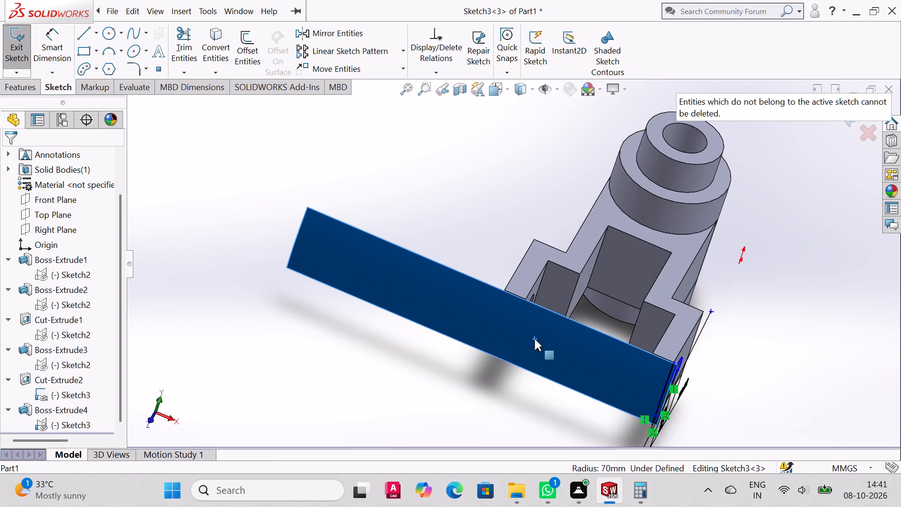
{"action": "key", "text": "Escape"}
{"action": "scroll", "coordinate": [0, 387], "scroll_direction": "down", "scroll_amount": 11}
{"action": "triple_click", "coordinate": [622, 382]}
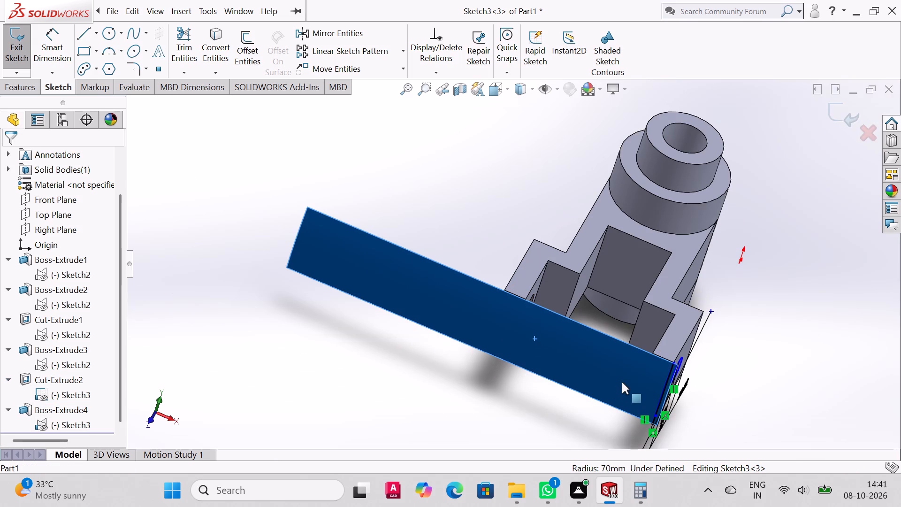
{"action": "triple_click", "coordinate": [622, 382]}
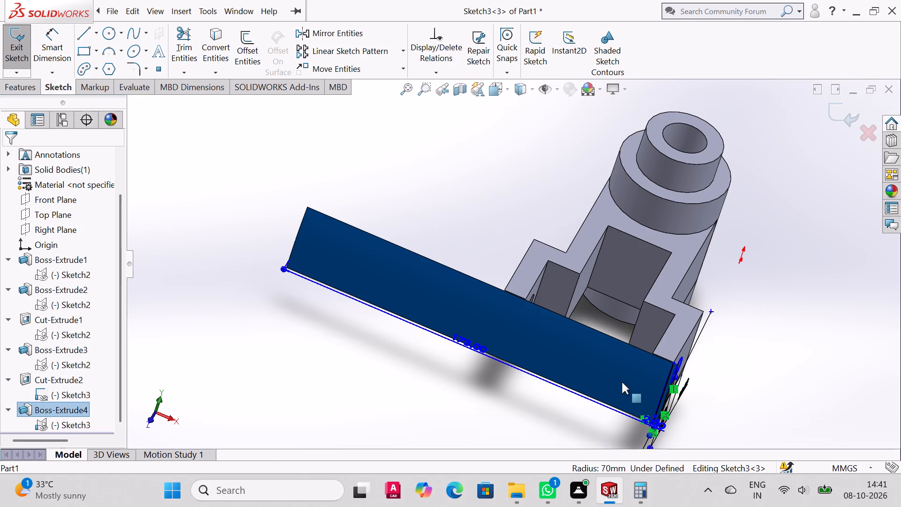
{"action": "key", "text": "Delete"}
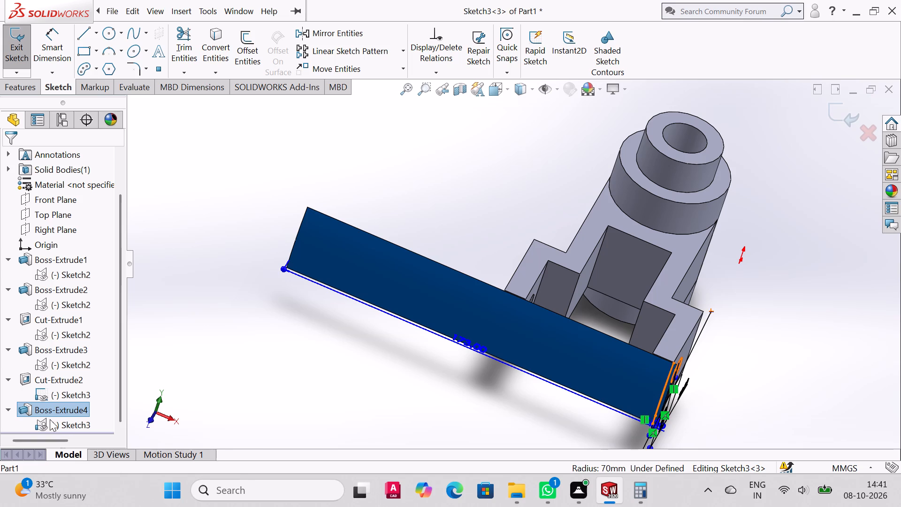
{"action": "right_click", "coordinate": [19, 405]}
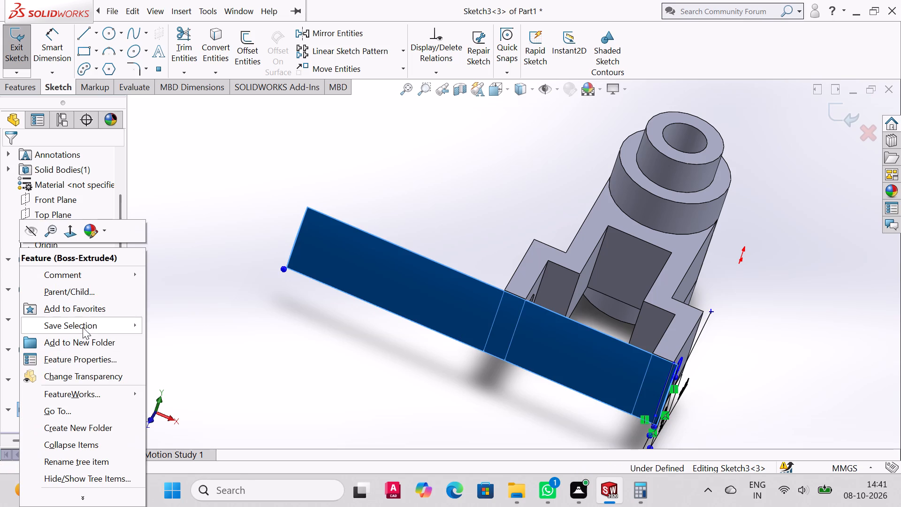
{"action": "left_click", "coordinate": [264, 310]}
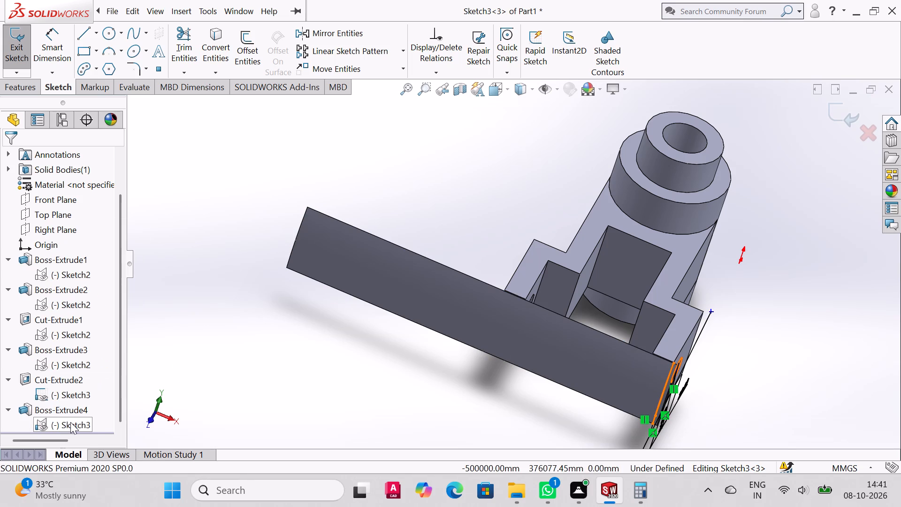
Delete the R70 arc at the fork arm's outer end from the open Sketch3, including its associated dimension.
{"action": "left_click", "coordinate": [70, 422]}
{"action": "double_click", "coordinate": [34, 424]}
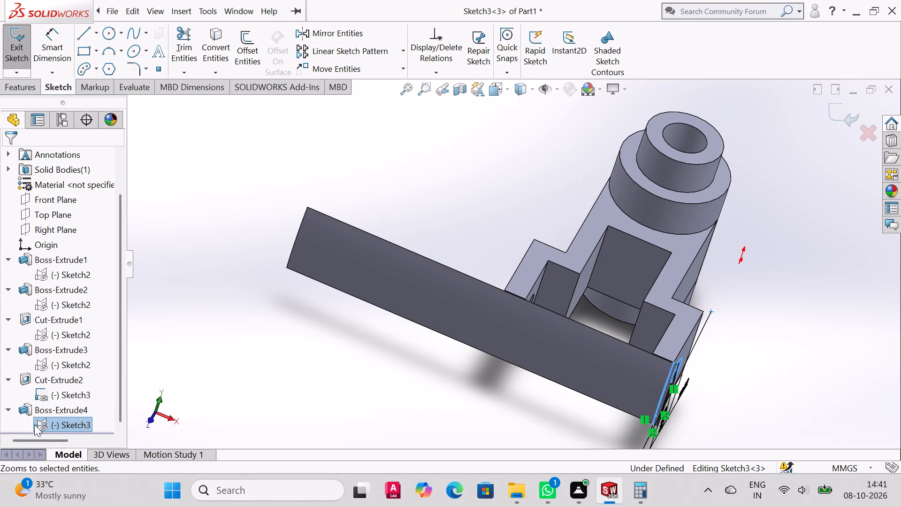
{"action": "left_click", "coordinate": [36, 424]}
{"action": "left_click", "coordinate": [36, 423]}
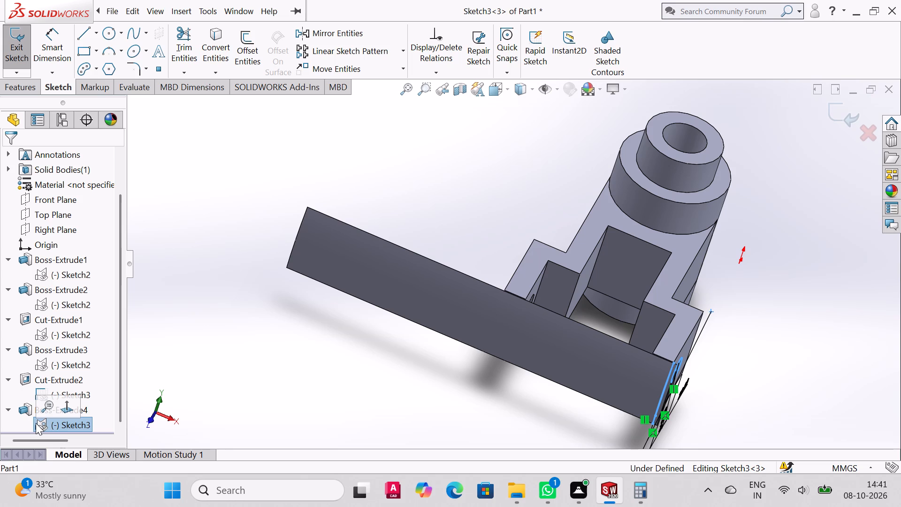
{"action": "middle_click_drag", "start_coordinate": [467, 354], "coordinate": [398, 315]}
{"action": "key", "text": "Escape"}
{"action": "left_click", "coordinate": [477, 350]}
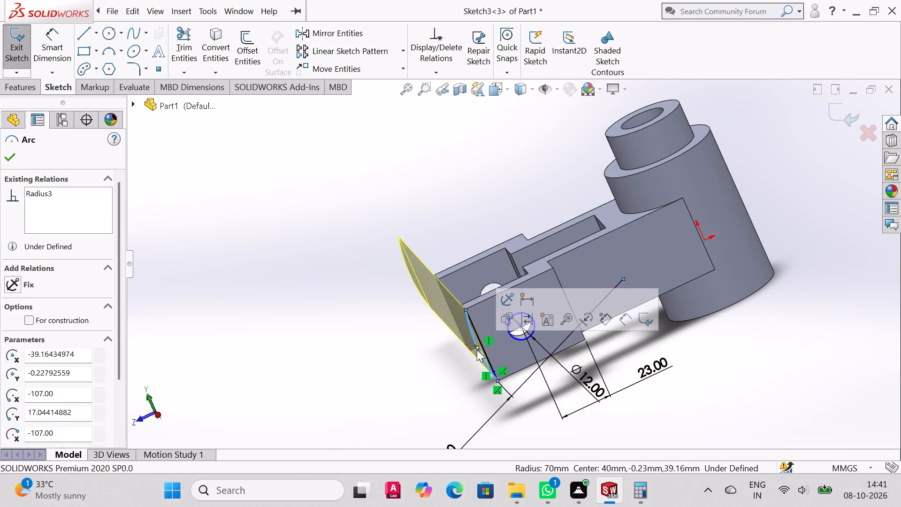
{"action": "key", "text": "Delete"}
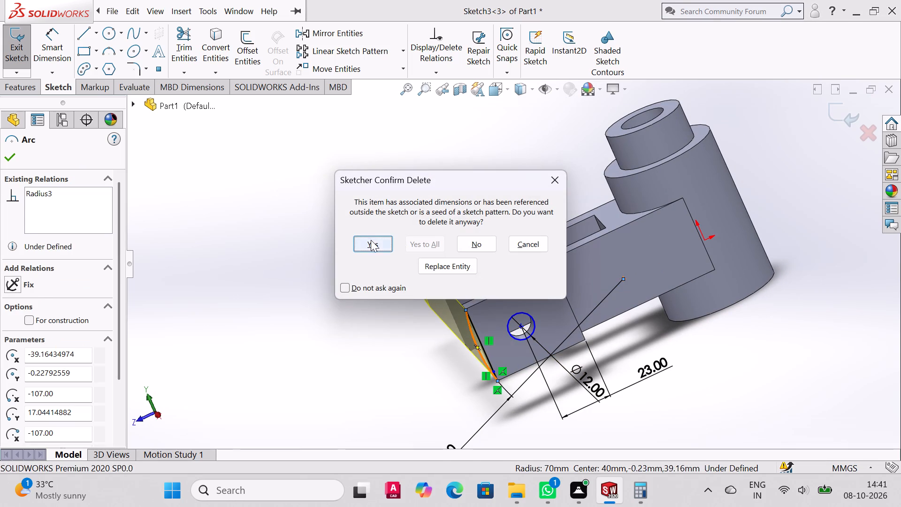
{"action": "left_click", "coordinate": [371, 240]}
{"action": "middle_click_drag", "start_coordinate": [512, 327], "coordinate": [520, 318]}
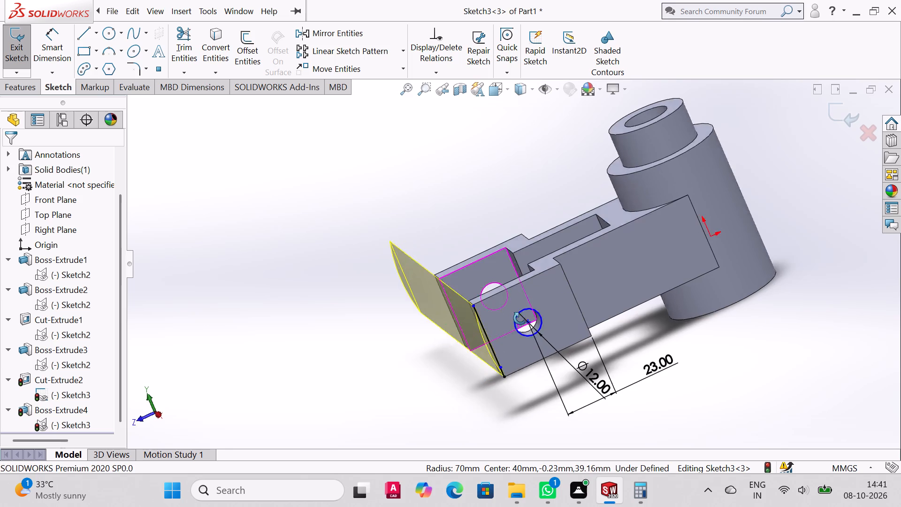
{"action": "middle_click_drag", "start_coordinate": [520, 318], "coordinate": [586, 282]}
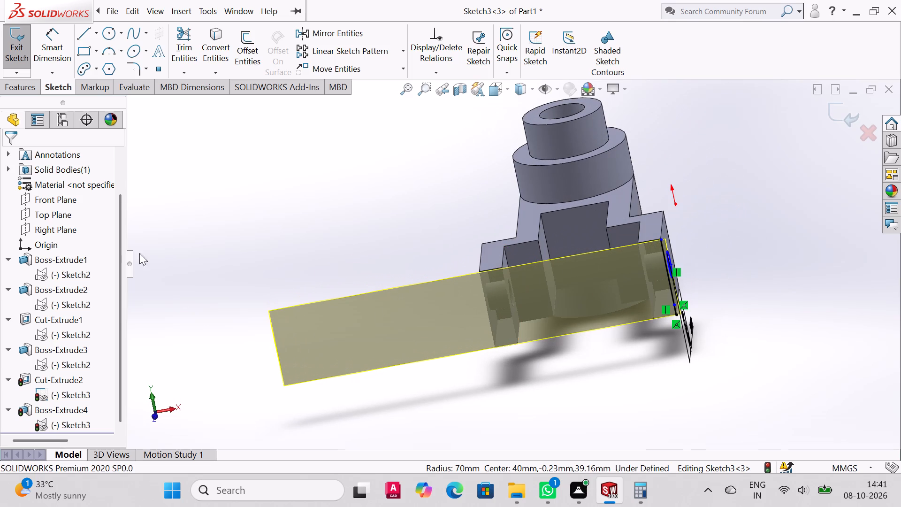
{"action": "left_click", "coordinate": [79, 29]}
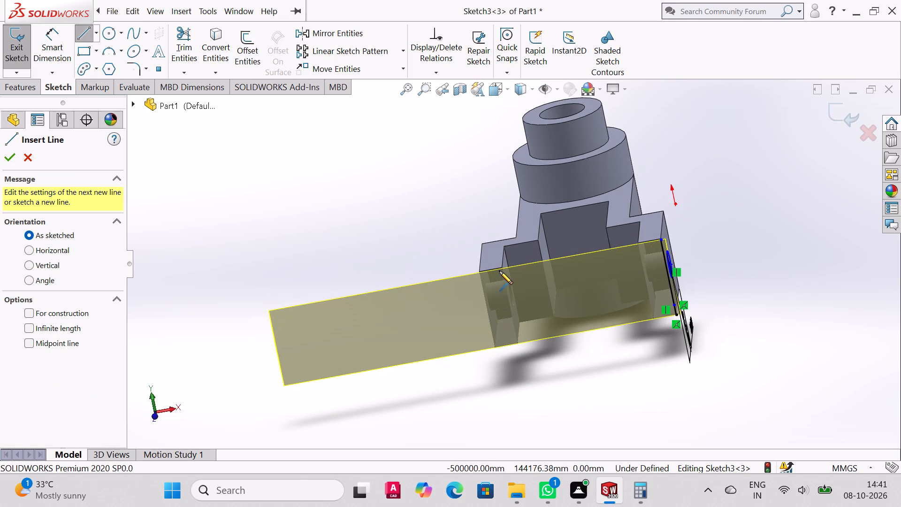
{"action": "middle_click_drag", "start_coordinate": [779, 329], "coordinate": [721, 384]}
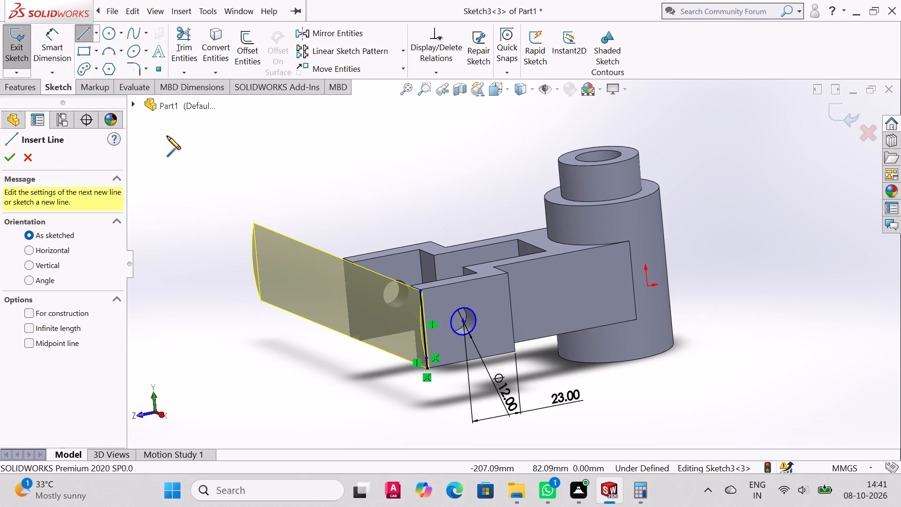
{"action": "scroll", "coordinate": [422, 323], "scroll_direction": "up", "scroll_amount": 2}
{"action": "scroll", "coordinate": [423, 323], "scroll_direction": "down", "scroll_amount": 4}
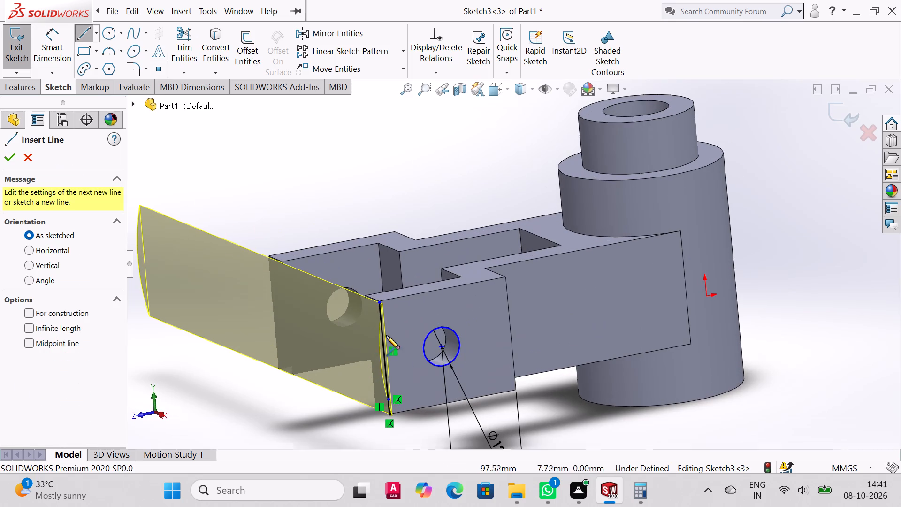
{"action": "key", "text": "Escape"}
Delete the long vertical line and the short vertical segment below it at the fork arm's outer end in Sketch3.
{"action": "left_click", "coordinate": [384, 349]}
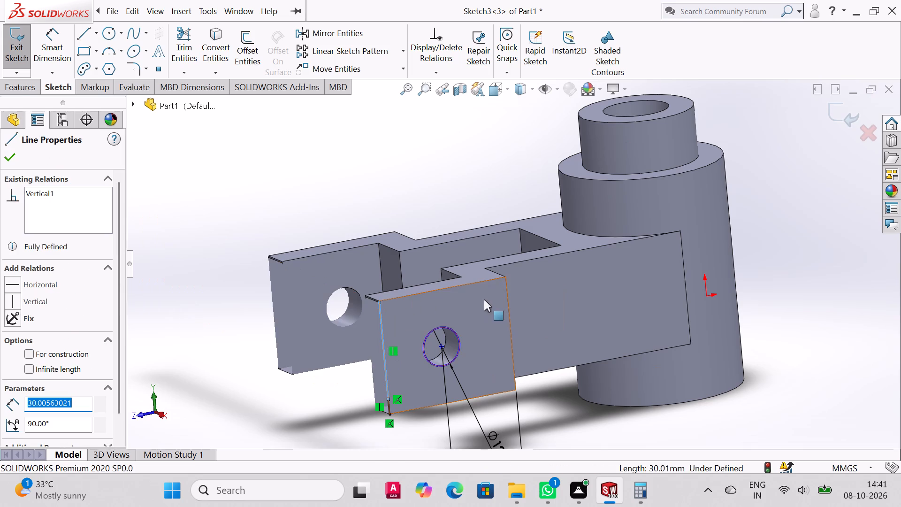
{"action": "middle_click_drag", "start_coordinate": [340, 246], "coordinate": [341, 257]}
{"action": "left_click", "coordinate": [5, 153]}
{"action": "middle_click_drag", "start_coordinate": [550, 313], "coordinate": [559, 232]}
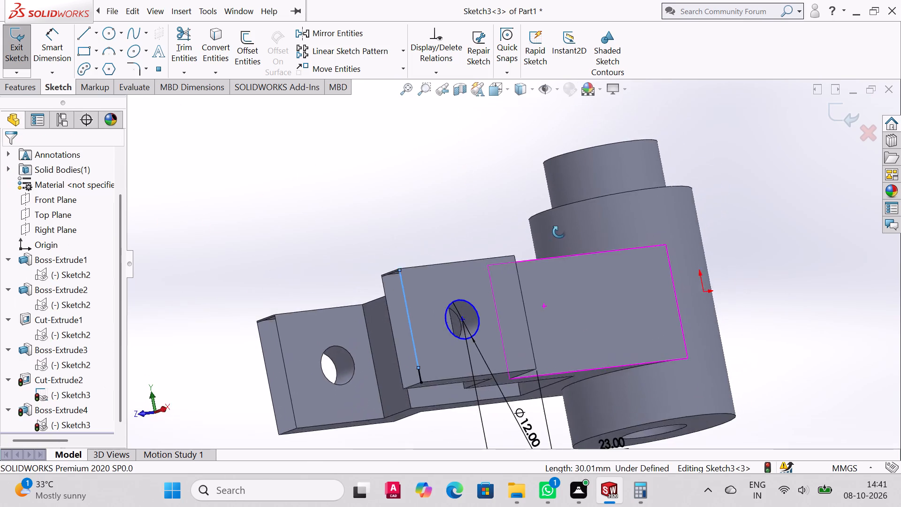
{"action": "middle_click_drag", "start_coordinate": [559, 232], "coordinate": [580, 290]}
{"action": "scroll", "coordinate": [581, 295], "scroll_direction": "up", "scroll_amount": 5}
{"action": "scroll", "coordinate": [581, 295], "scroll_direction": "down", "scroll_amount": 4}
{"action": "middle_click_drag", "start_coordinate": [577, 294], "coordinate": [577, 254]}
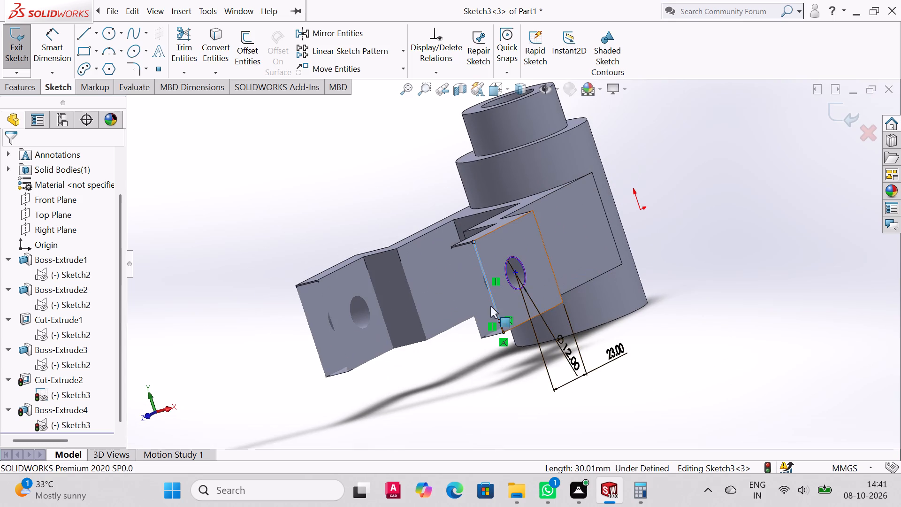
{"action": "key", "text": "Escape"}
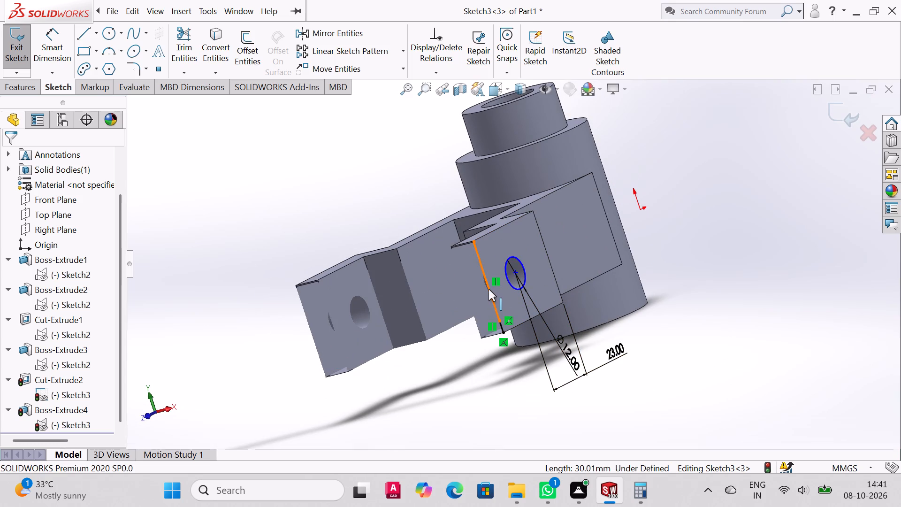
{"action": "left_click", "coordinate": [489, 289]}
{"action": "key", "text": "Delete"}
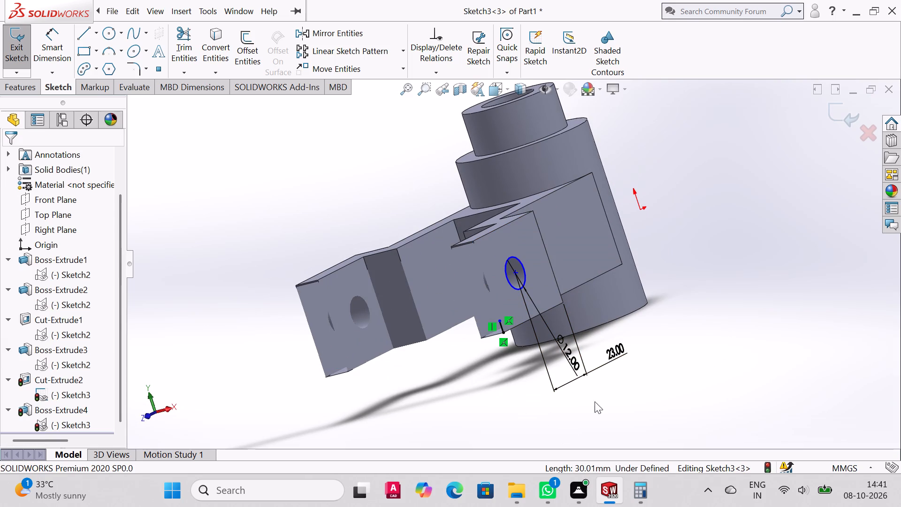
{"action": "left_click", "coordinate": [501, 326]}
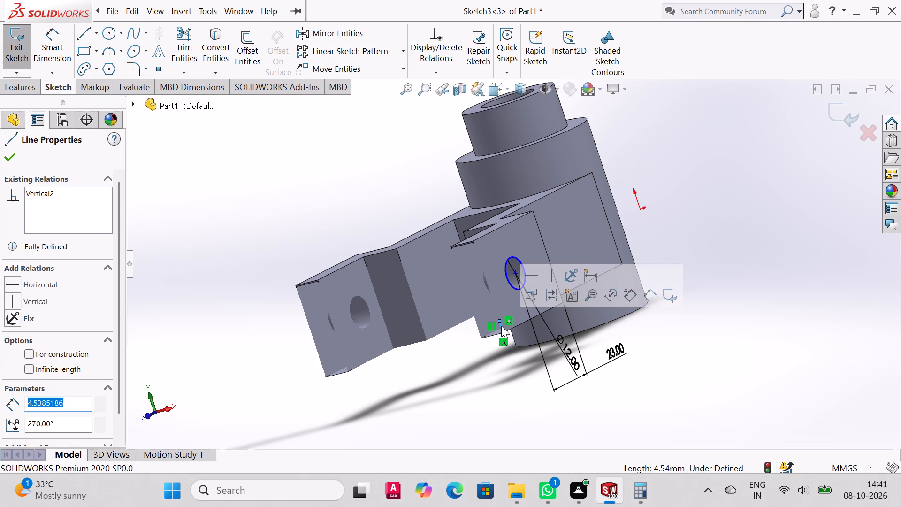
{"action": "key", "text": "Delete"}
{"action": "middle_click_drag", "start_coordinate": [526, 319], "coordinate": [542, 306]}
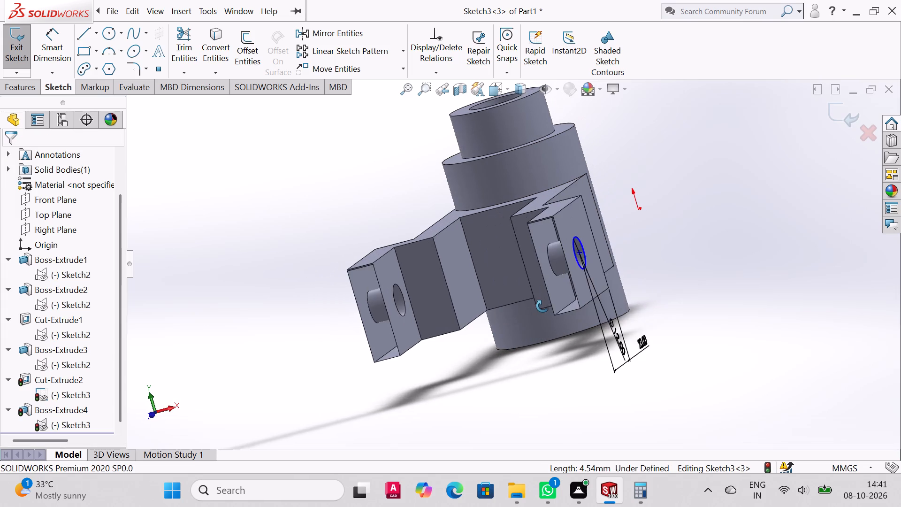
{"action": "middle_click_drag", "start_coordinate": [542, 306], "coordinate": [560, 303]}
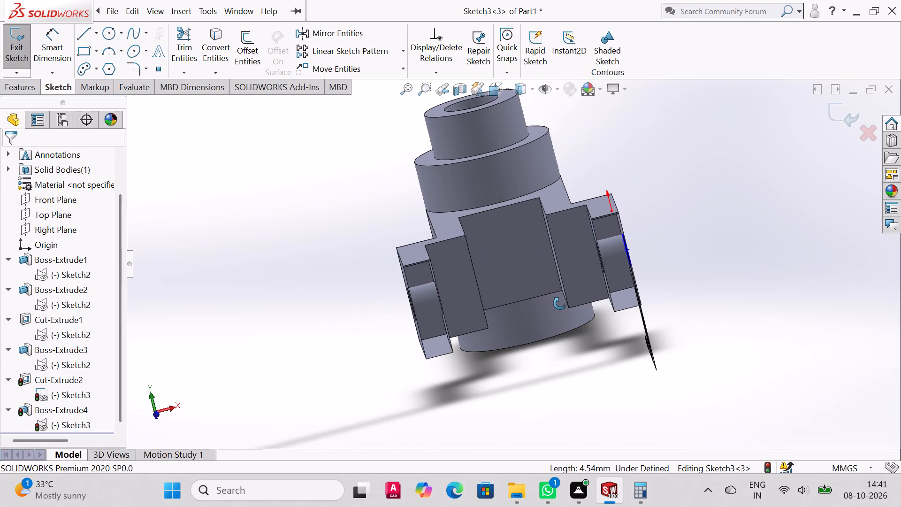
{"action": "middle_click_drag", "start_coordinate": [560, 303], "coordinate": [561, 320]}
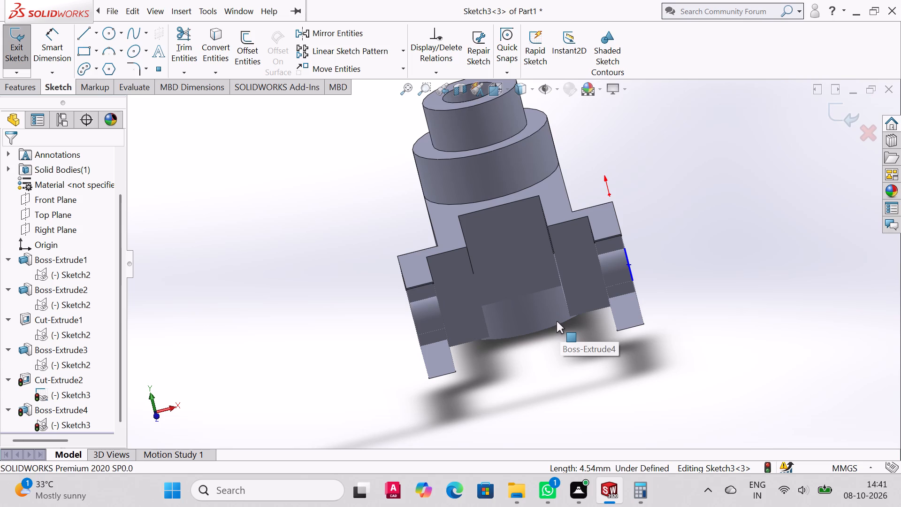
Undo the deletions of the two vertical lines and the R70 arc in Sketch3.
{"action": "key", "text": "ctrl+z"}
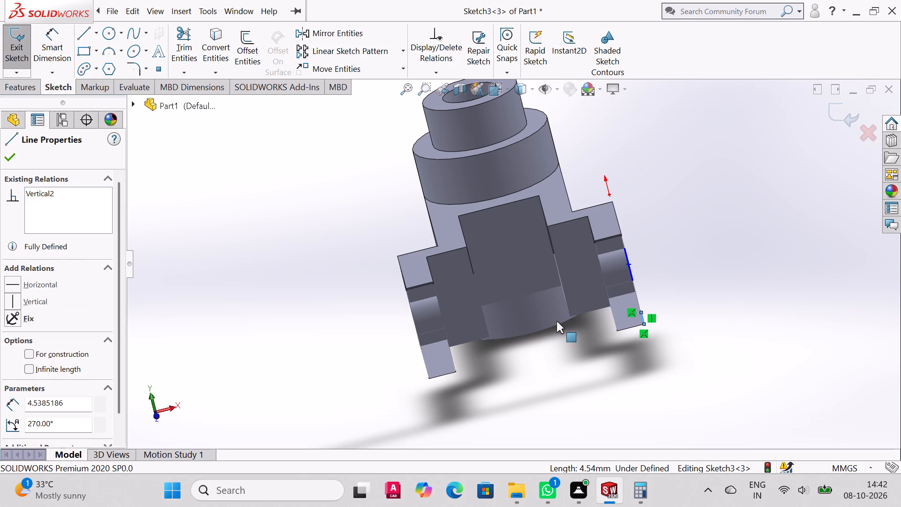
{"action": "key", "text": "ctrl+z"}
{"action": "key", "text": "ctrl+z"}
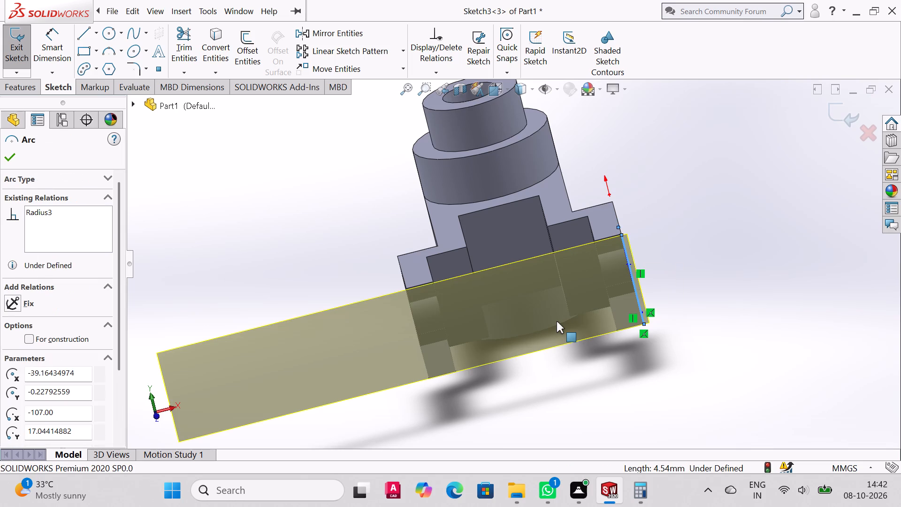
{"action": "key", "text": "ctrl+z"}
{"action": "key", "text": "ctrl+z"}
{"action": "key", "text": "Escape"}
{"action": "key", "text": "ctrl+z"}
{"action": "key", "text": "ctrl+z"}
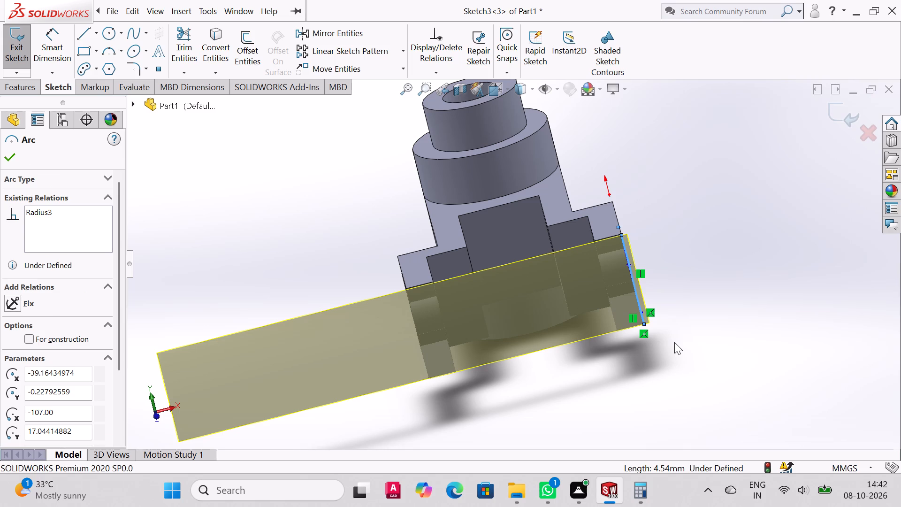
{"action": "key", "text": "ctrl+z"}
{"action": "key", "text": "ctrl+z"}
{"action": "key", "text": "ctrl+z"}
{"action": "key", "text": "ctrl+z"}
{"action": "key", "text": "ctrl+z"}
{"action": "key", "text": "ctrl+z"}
Power-trim the R70 arc at the fork arm's outer end back to a short piece near its lower corner.
{"action": "scroll", "coordinate": [714, 264], "scroll_direction": "down", "scroll_amount": 1}
{"action": "middle_click_drag", "start_coordinate": [715, 264], "coordinate": [713, 286]}
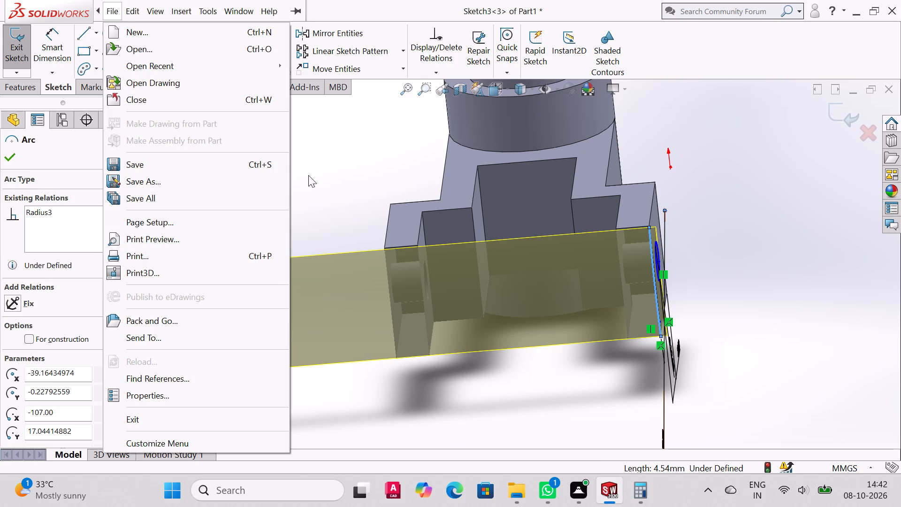
{"action": "left_click", "coordinate": [308, 167]}
{"action": "left_click", "coordinate": [192, 32]}
{"action": "left_click_drag", "start_coordinate": [632, 286], "coordinate": [635, 287]}
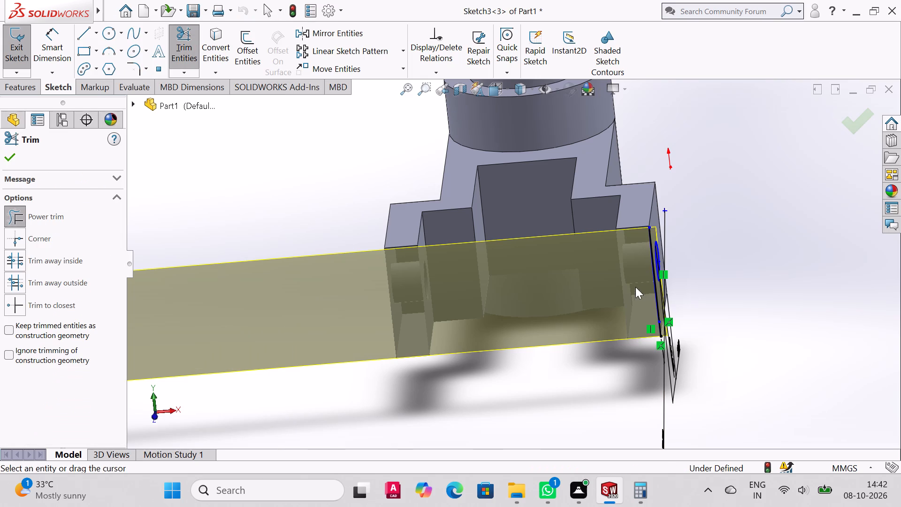
{"action": "left_click_drag", "start_coordinate": [635, 287], "coordinate": [669, 288]}
{"action": "left_click", "coordinate": [655, 291]}
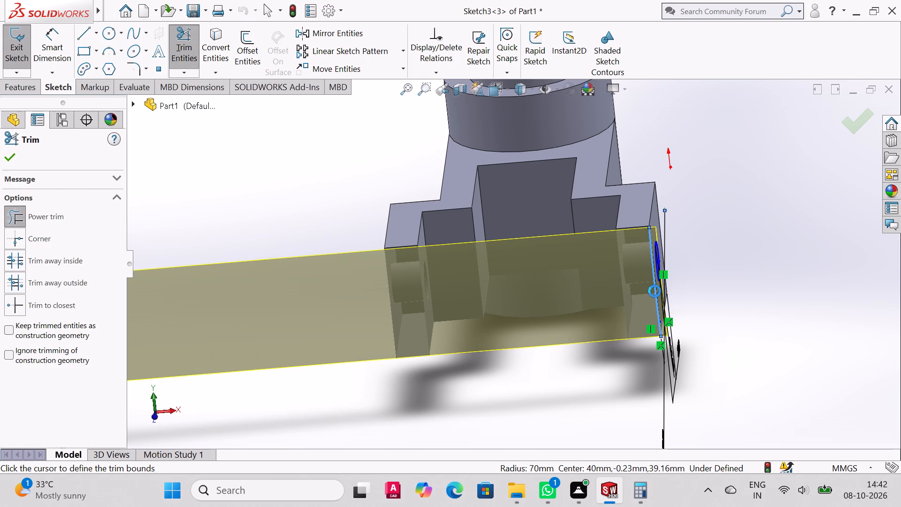
{"action": "key", "text": "Delete"}
{"action": "middle_click_drag", "start_coordinate": [762, 225], "coordinate": [718, 289]}
{"action": "scroll", "coordinate": [732, 267], "scroll_direction": "down", "scroll_amount": 1}
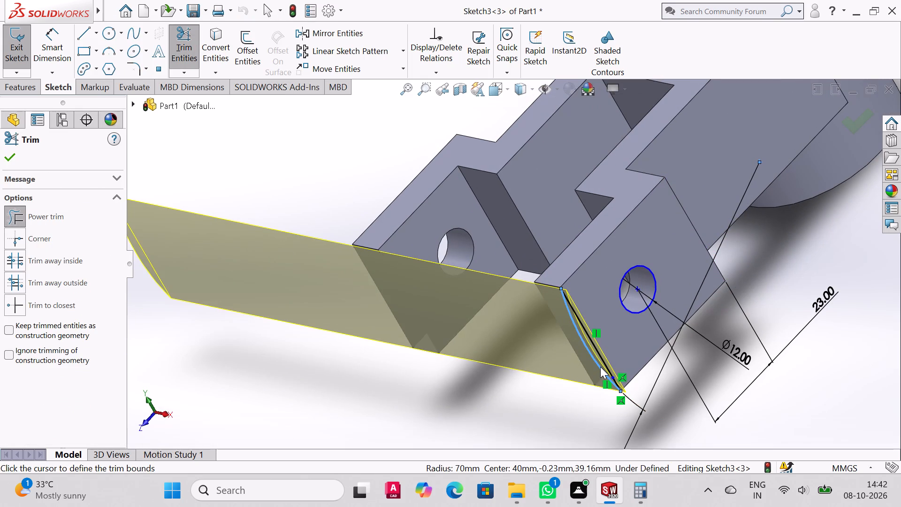
{"action": "left_click", "coordinate": [598, 364]}
{"action": "left_click", "coordinate": [609, 378]}
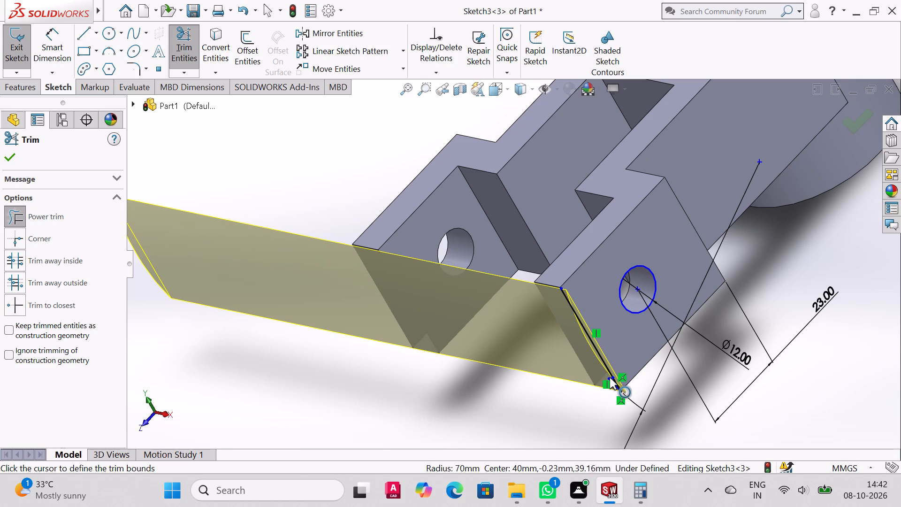
{"action": "left_click", "coordinate": [613, 383]}
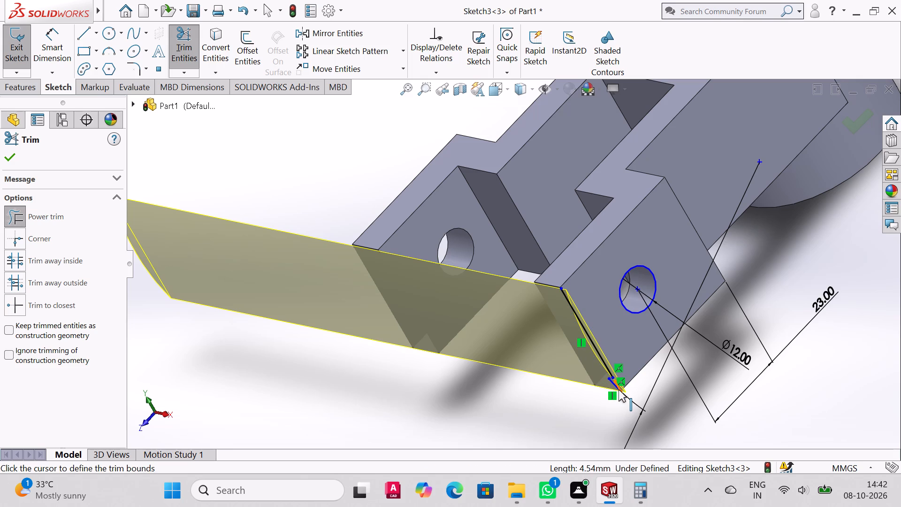
Trim the upper end of the vertical line at the fork arm's outer end, leaving it about 28.3 mm long.
{"action": "scroll", "coordinate": [619, 354], "scroll_direction": "up", "scroll_amount": 3}
{"action": "scroll", "coordinate": [619, 352], "scroll_direction": "down", "scroll_amount": 6}
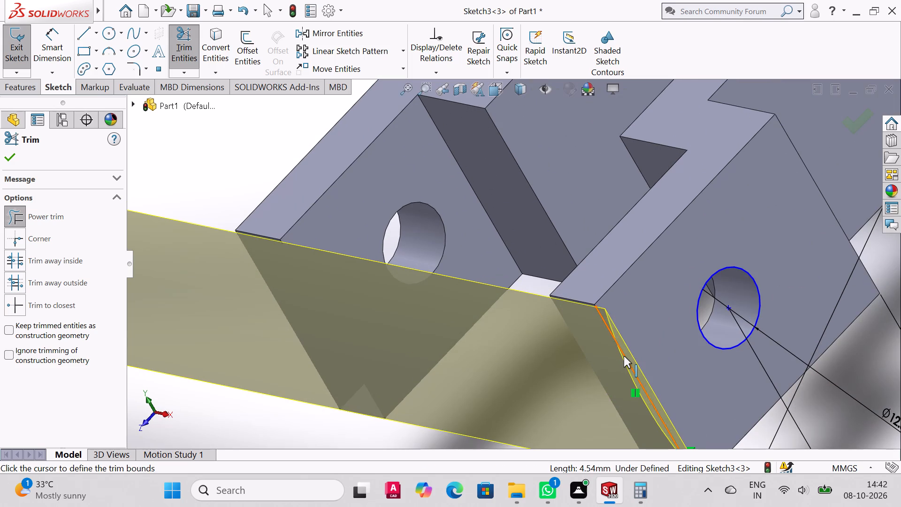
{"action": "left_click", "coordinate": [624, 355]}
{"action": "left_click", "coordinate": [601, 315]}
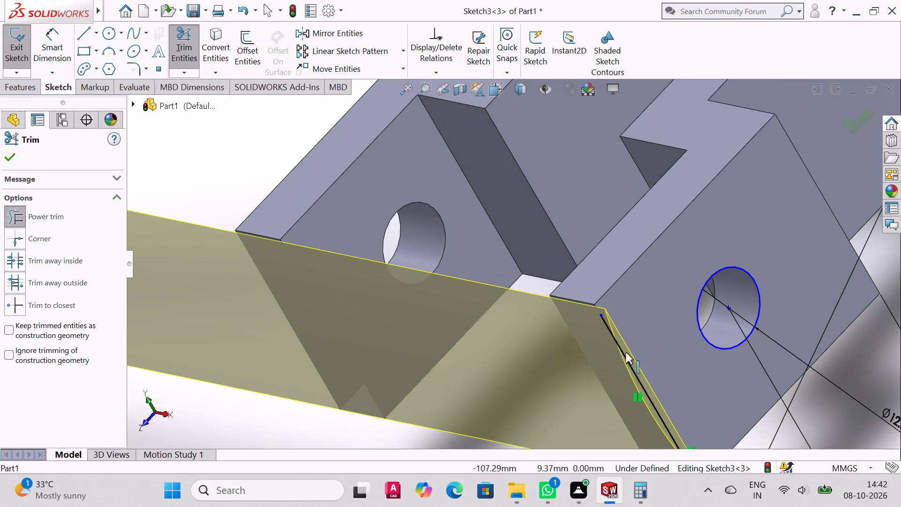
{"action": "left_click", "coordinate": [624, 357]}
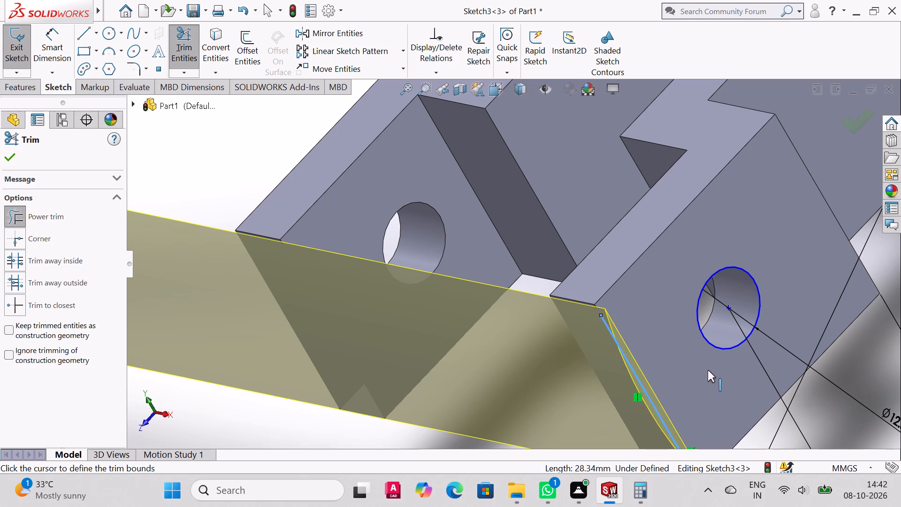
{"action": "key", "text": "Escape"}
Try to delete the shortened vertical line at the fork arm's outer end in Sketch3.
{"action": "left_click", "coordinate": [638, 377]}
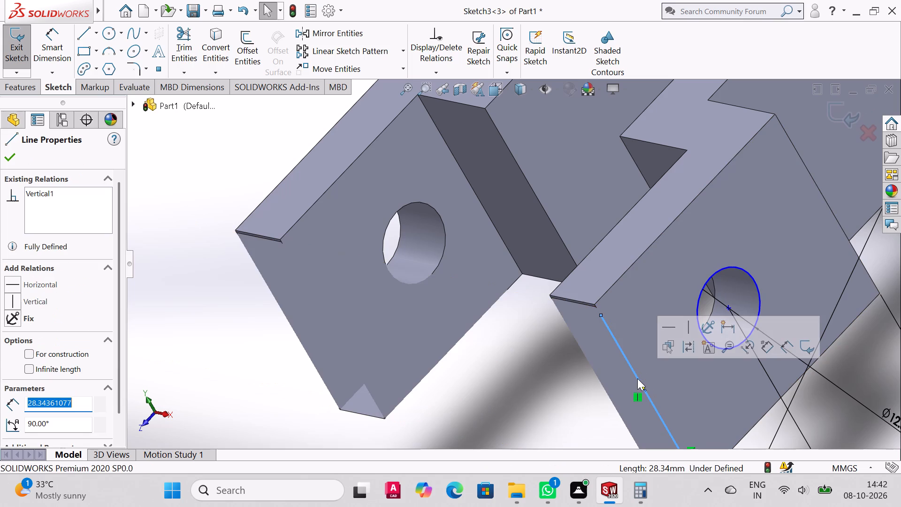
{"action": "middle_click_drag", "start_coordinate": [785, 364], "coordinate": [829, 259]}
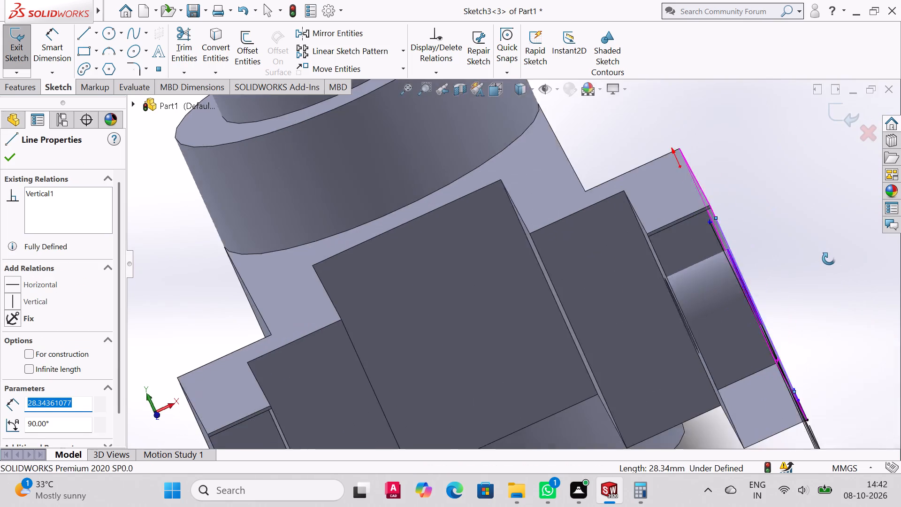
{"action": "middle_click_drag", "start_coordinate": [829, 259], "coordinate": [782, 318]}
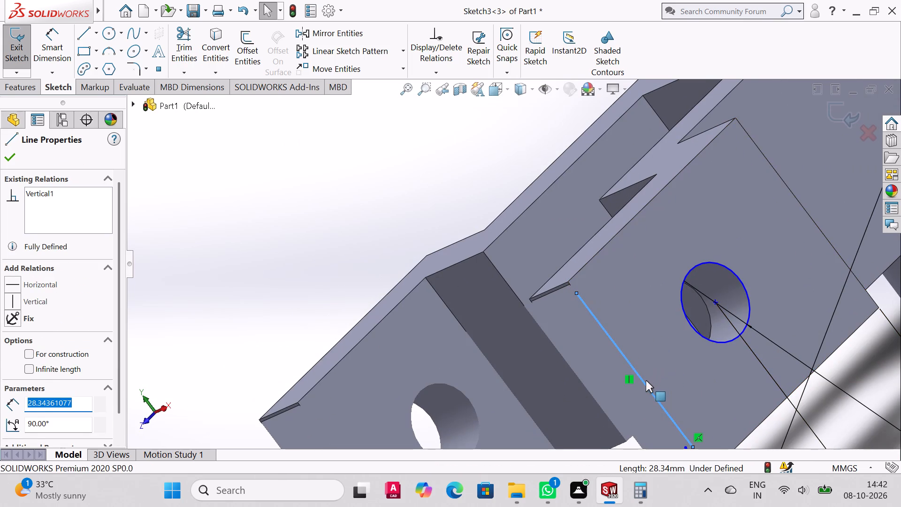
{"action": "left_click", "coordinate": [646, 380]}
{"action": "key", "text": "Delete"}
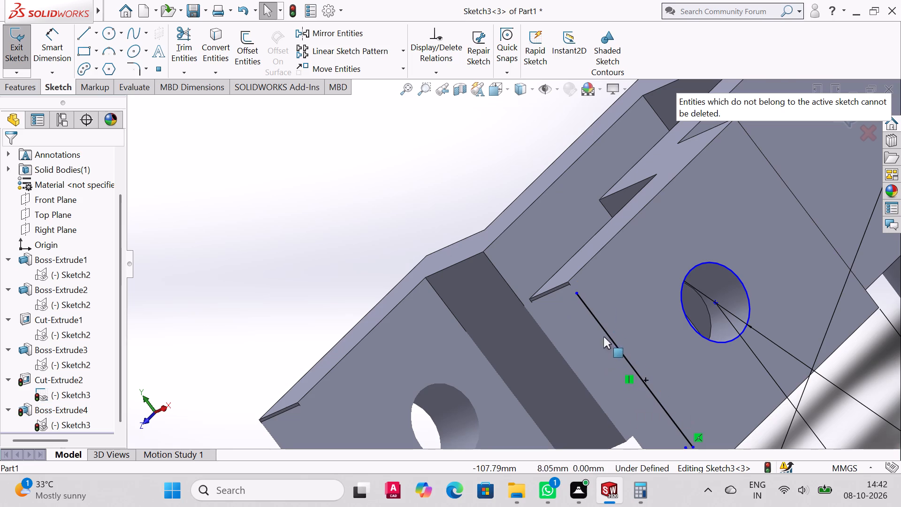
Check Sketch3 for Boss Extrude usage problems and run Repair Sketch on it.
{"action": "left_click", "coordinate": [618, 349]}
{"action": "left_click", "coordinate": [290, 9]}
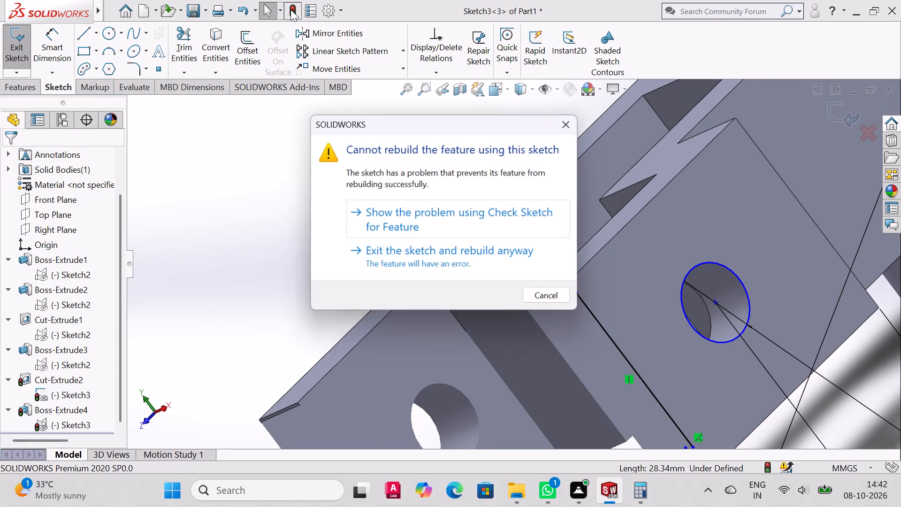
{"action": "left_click", "coordinate": [432, 218]}
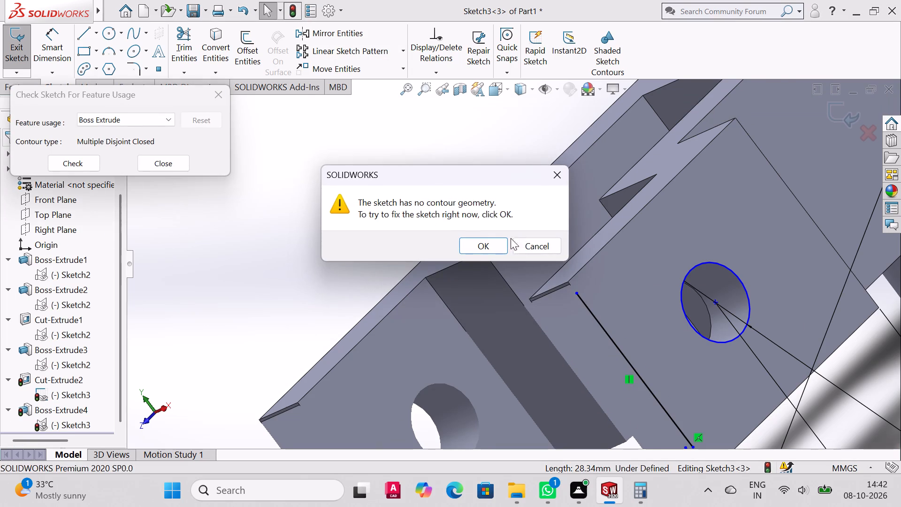
{"action": "left_click", "coordinate": [481, 246]}
{"action": "middle_click_drag", "start_coordinate": [507, 281], "coordinate": [544, 168]}
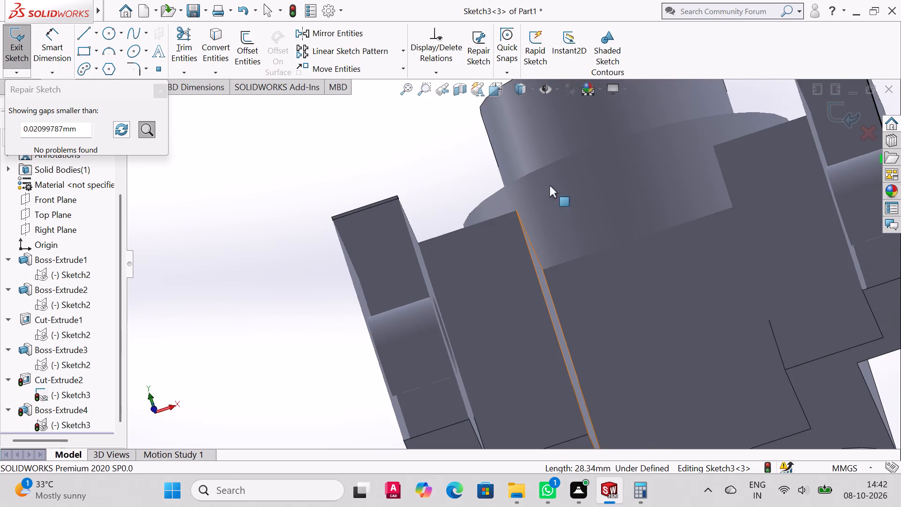
{"action": "scroll", "coordinate": [585, 277], "scroll_direction": "down", "scroll_amount": 1}
Exit the sketch and rebuild anyway, continuing past the Cut-Extrude2 error.
{"action": "left_click", "coordinate": [292, 8]}
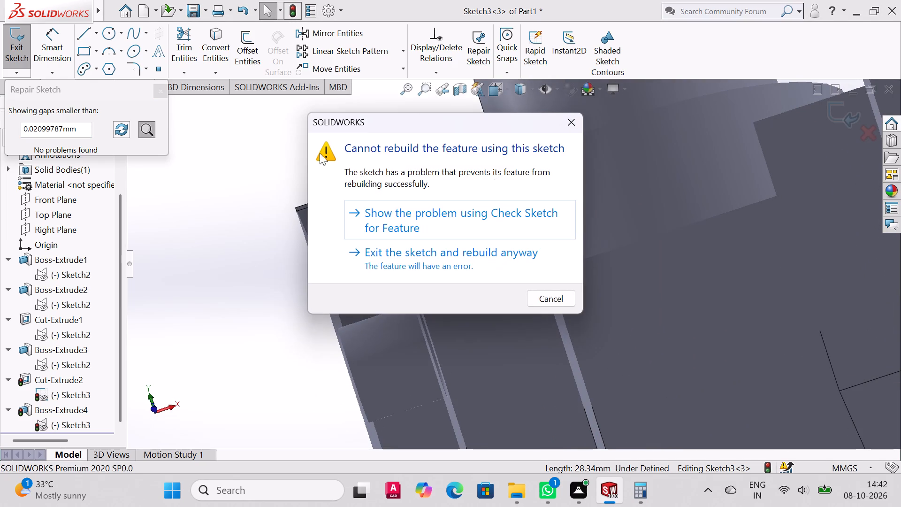
{"action": "left_click", "coordinate": [384, 261]}
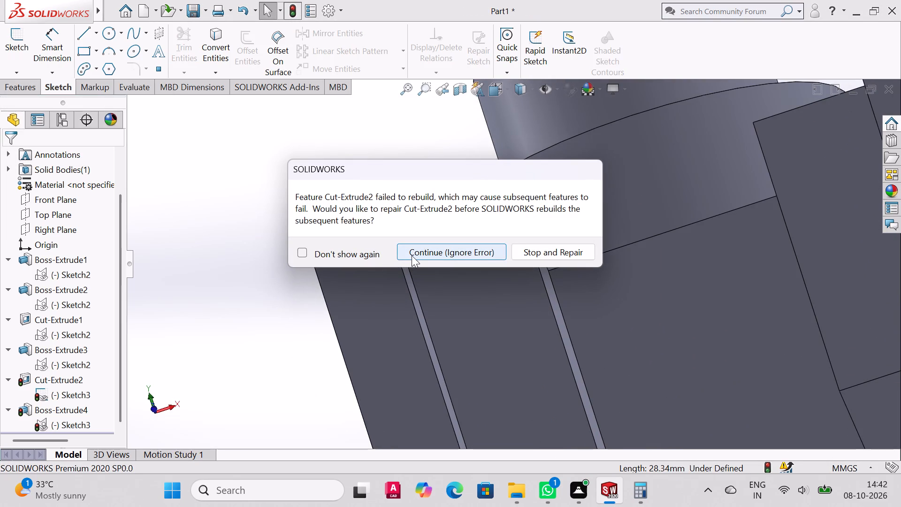
{"action": "left_click", "coordinate": [478, 256]}
{"action": "left_click", "coordinate": [499, 5]}
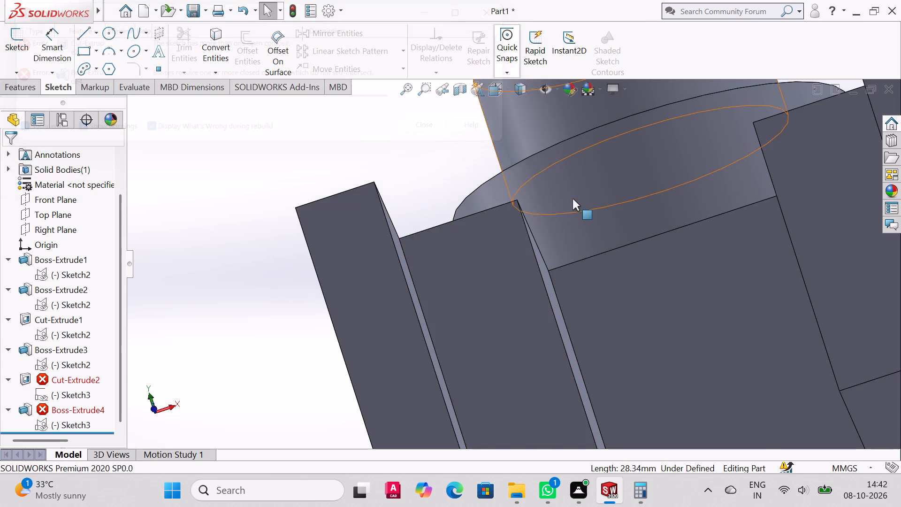
Reopen Sketch3 under Cut-Extrude2 and delete the long vertical line at the fork arm's outer end.
{"action": "scroll", "coordinate": [577, 213], "scroll_direction": "up", "scroll_amount": 3}
{"action": "middle_click_drag", "start_coordinate": [599, 217], "coordinate": [589, 272]}
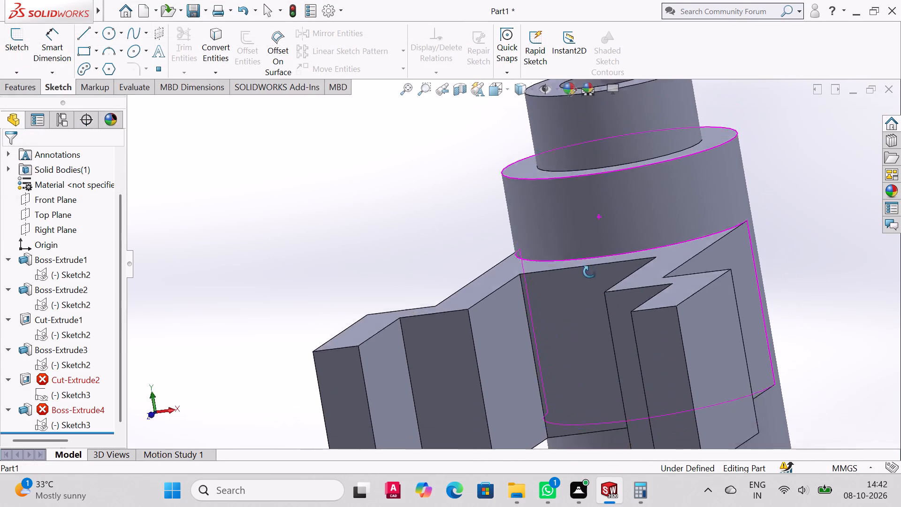
{"action": "middle_click_drag", "start_coordinate": [589, 272], "coordinate": [589, 271]}
{"action": "scroll", "coordinate": [611, 275], "scroll_direction": "up", "scroll_amount": 4}
{"action": "middle_click_drag", "start_coordinate": [616, 273], "coordinate": [568, 334]}
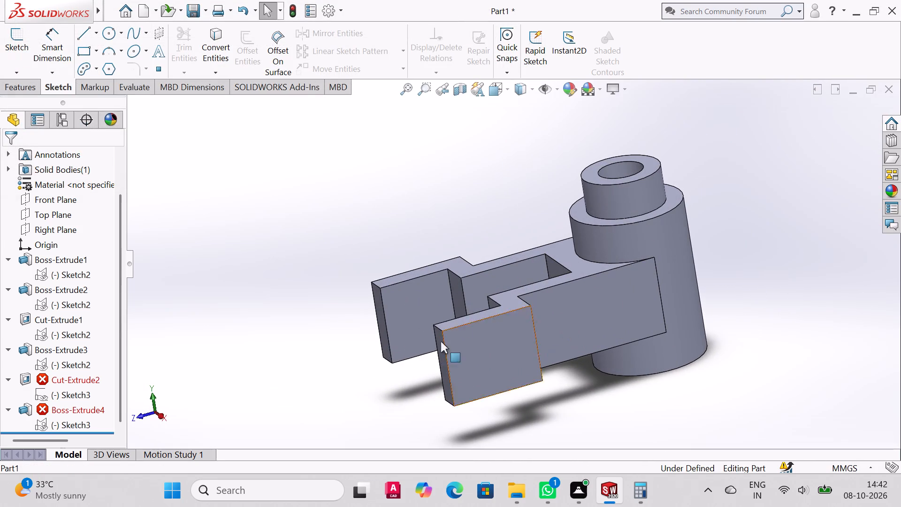
{"action": "scroll", "coordinate": [138, 346], "scroll_direction": "down", "scroll_amount": 3}
{"action": "left_click", "coordinate": [41, 395]}
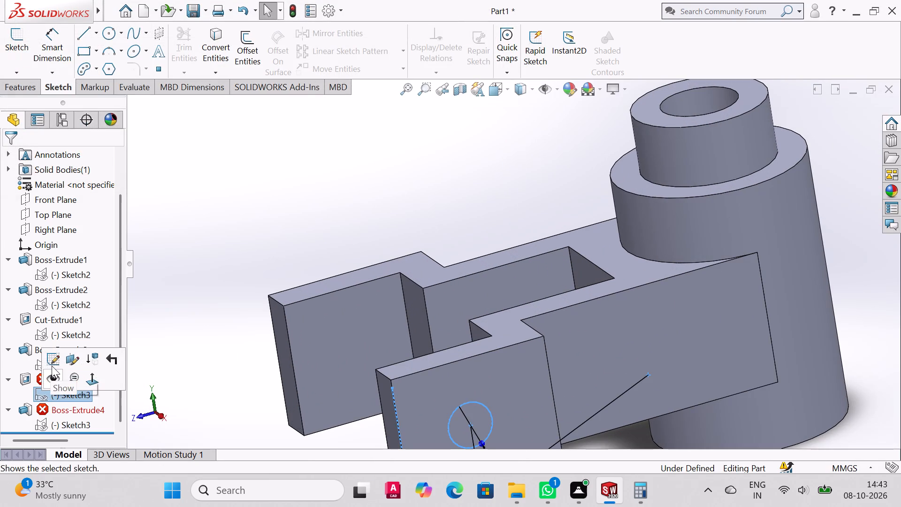
{"action": "left_click", "coordinate": [54, 363]}
{"action": "middle_click_drag", "start_coordinate": [472, 173], "coordinate": [479, 154]}
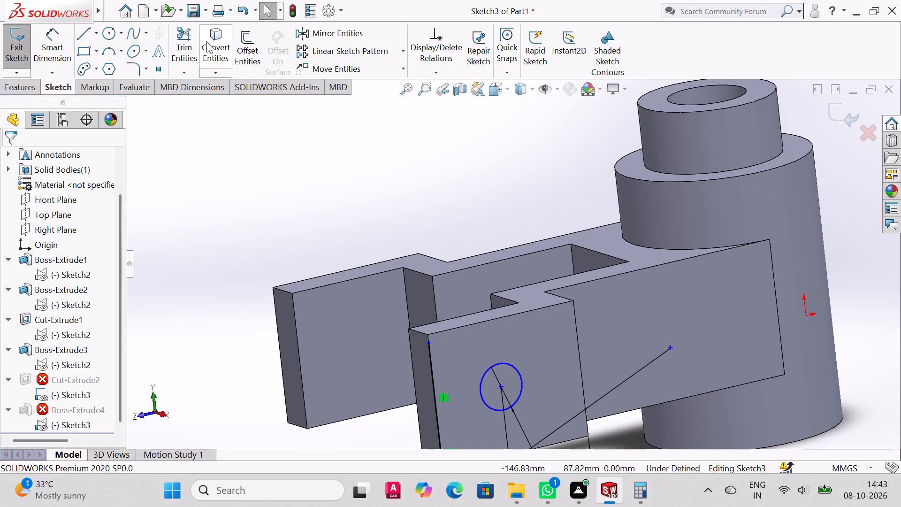
{"action": "left_click", "coordinate": [433, 388]}
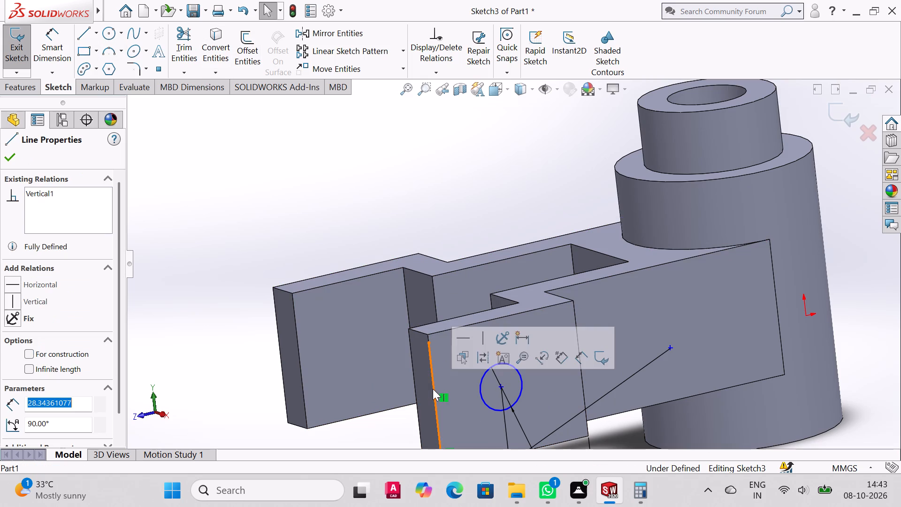
{"action": "key", "text": "Delete"}
Delete the leftover R70 arc and the short vertical line at the fork arm's lower outer corner in Sketch3.
{"action": "scroll", "coordinate": [433, 390], "scroll_direction": "up", "scroll_amount": 1}
{"action": "scroll", "coordinate": [522, 351], "scroll_direction": "up", "scroll_amount": 2}
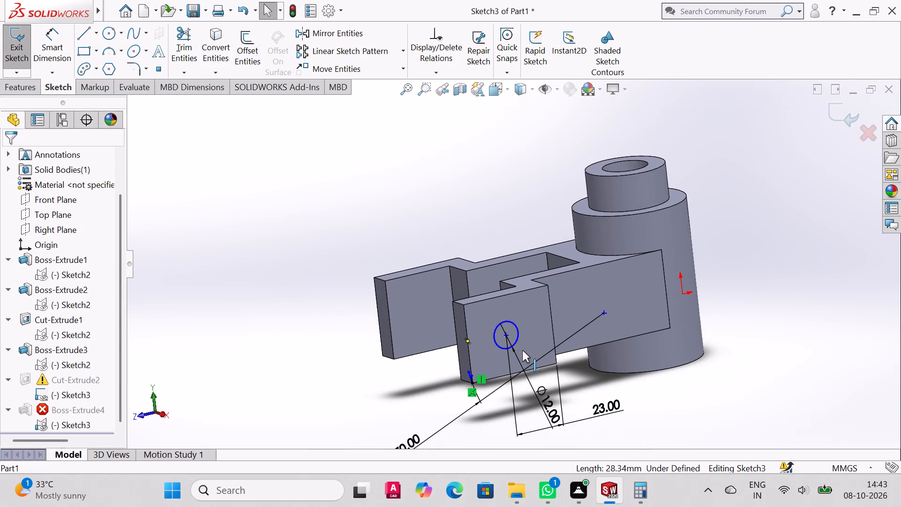
{"action": "scroll", "coordinate": [479, 387], "scroll_direction": "up", "scroll_amount": 1}
{"action": "scroll", "coordinate": [479, 388], "scroll_direction": "down", "scroll_amount": 4}
{"action": "scroll", "coordinate": [481, 384], "scroll_direction": "up", "scroll_amount": 4}
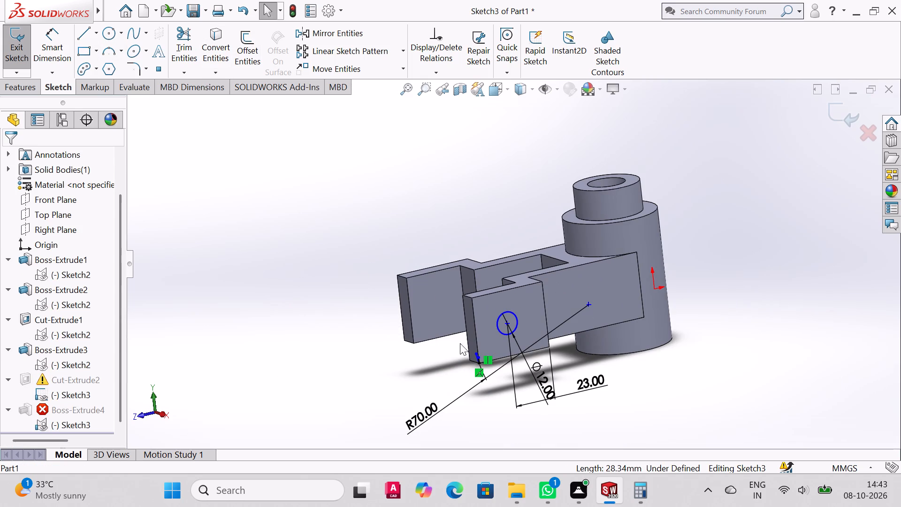
{"action": "left_click", "coordinate": [420, 81]}
{"action": "left_click_drag", "start_coordinate": [432, 266], "coordinate": [564, 425]}
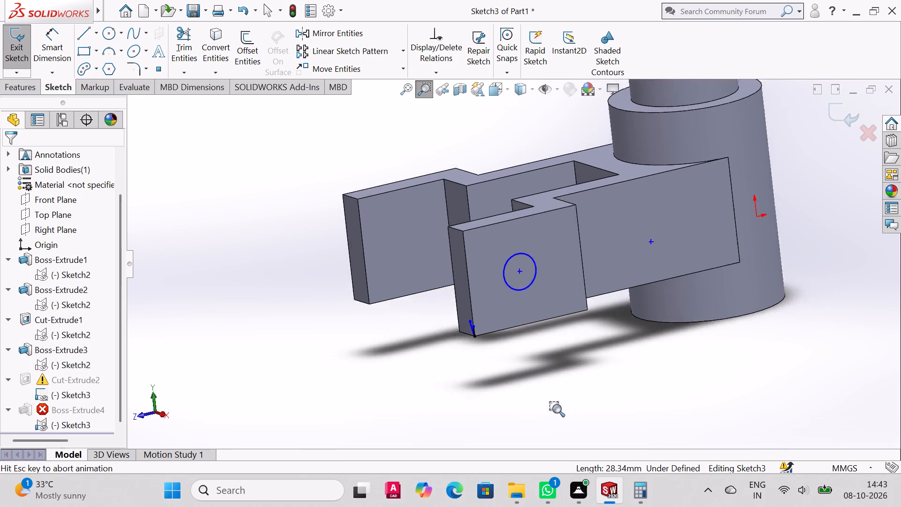
{"action": "left_click_drag", "start_coordinate": [407, 227], "coordinate": [647, 363]}
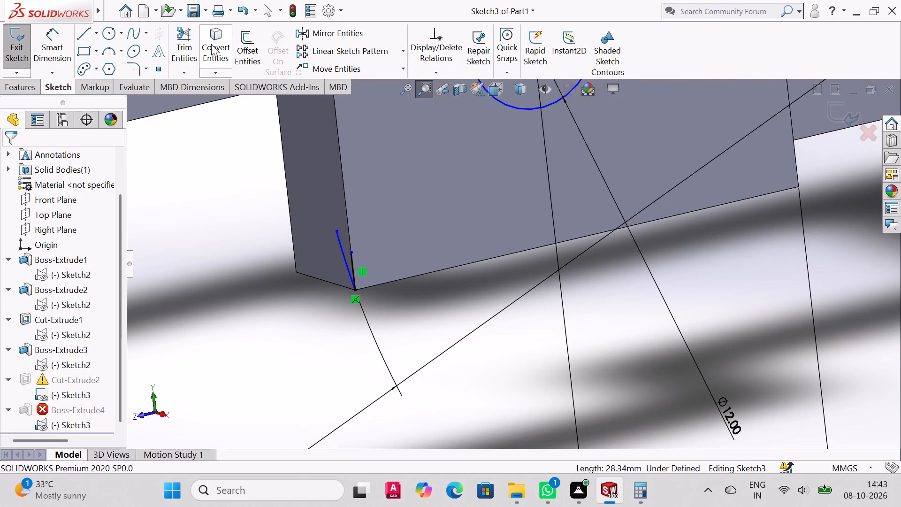
{"action": "key", "text": "Escape"}
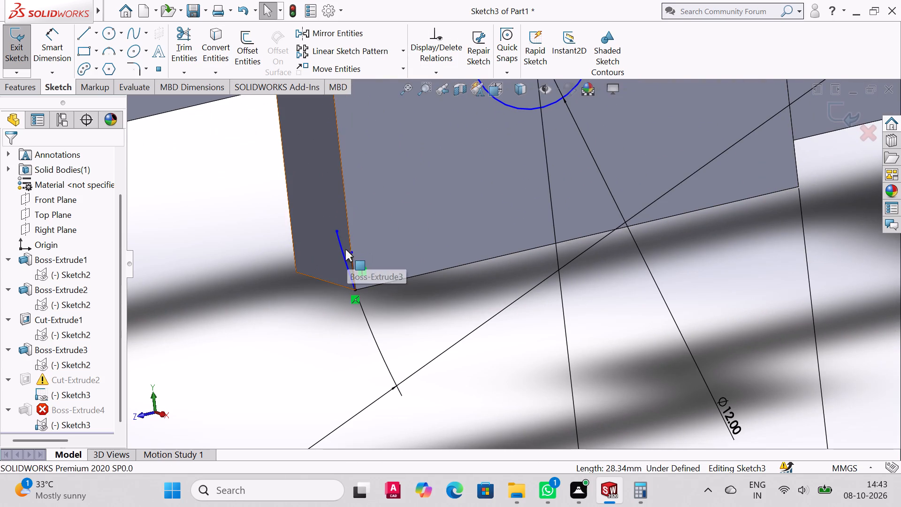
{"action": "left_click", "coordinate": [344, 251]}
{"action": "key", "text": "Delete"}
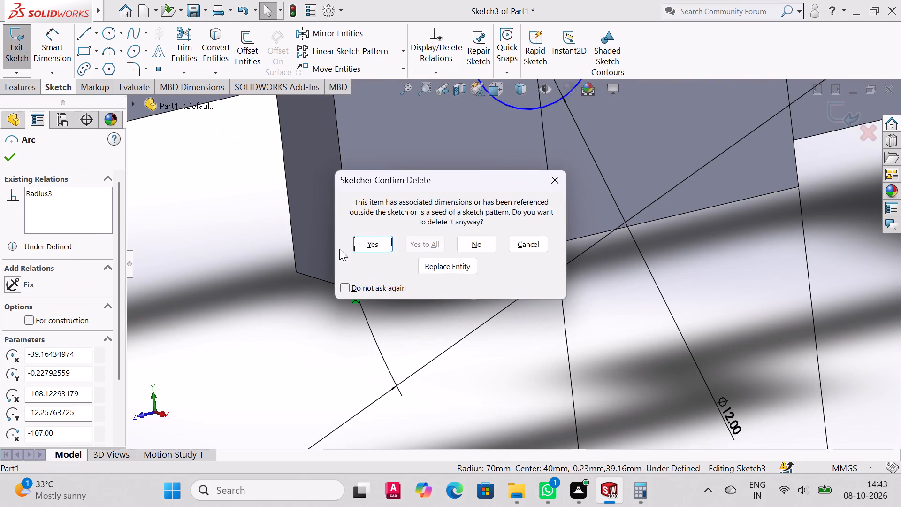
{"action": "left_click", "coordinate": [378, 239]}
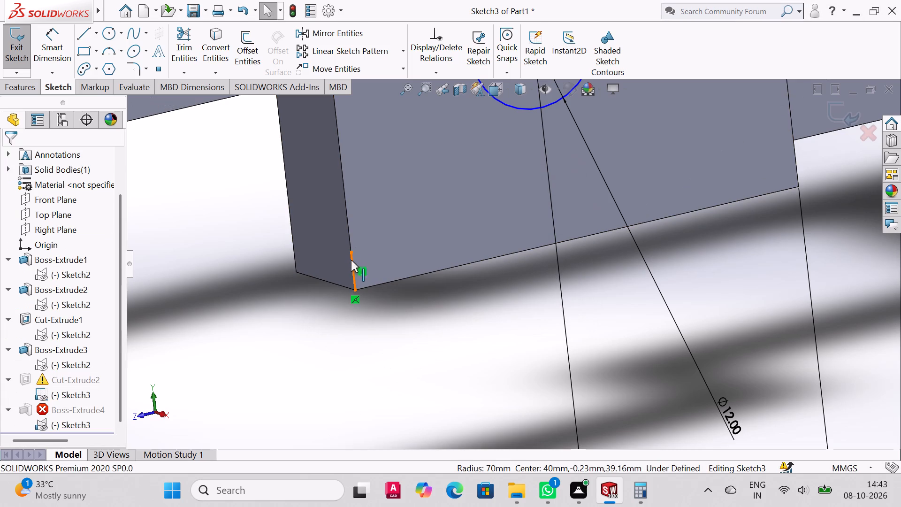
{"action": "left_click", "coordinate": [351, 262]}
{"action": "key", "text": "Delete"}
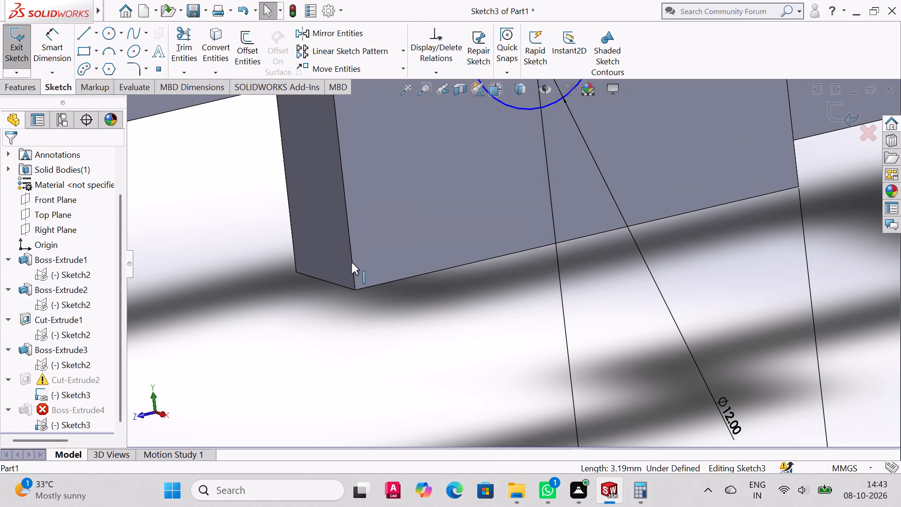
Exit Sketch3, keeping only the 12 mm circle as its profile, and rebuild the part.
{"action": "scroll", "coordinate": [396, 246], "scroll_direction": "up", "scroll_amount": 6}
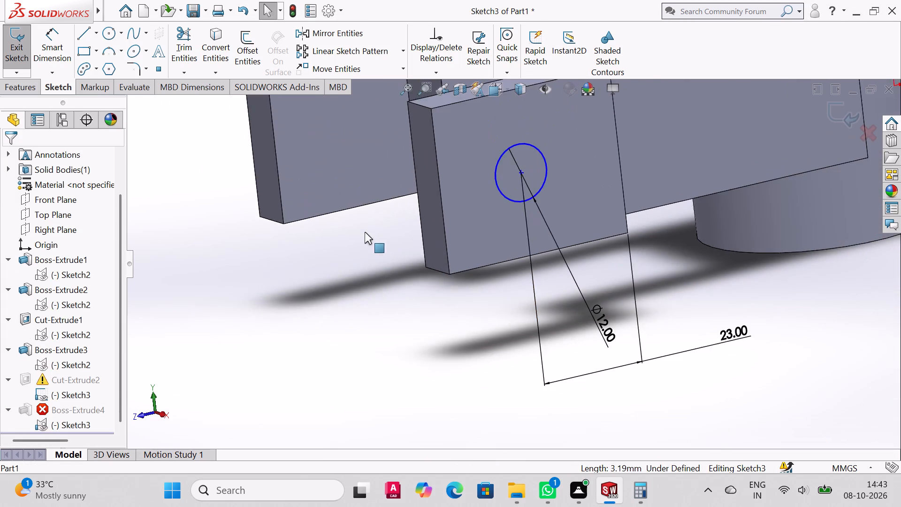
{"action": "scroll", "coordinate": [365, 223], "scroll_direction": "up", "scroll_amount": 1}
{"action": "middle_click_drag", "start_coordinate": [366, 222], "coordinate": [345, 301]}
{"action": "middle_click_drag", "start_coordinate": [332, 305], "coordinate": [357, 263]}
{"action": "right_click", "coordinate": [34, 383]}
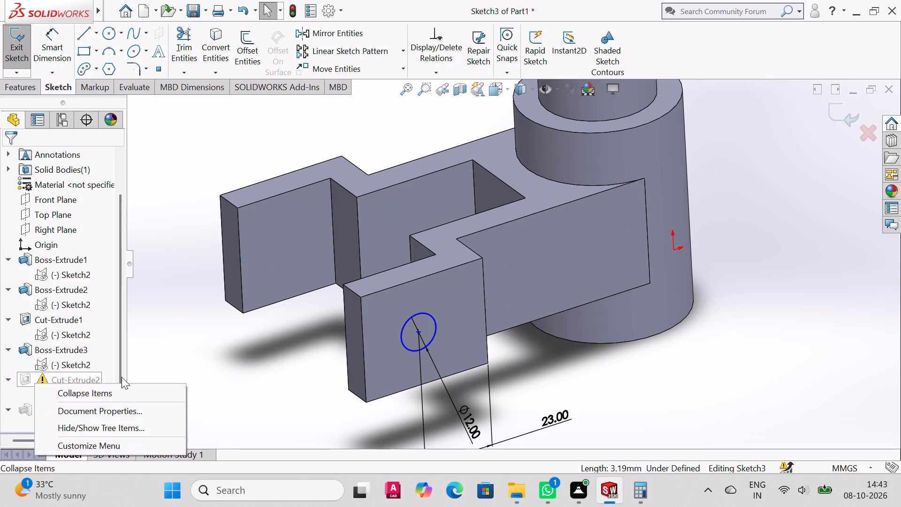
{"action": "key", "text": "Escape"}
{"action": "left_click", "coordinate": [40, 394]}
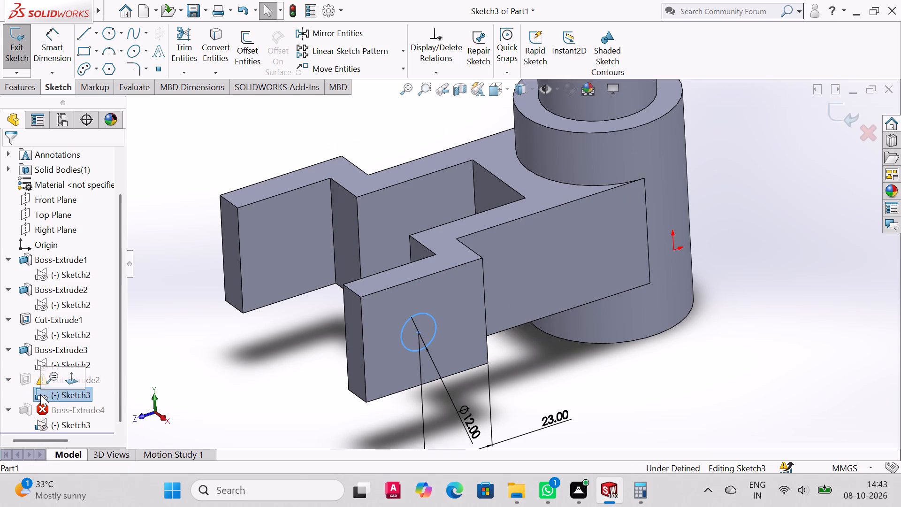
{"action": "left_click", "coordinate": [28, 384]}
{"action": "left_click", "coordinate": [24, 92]}
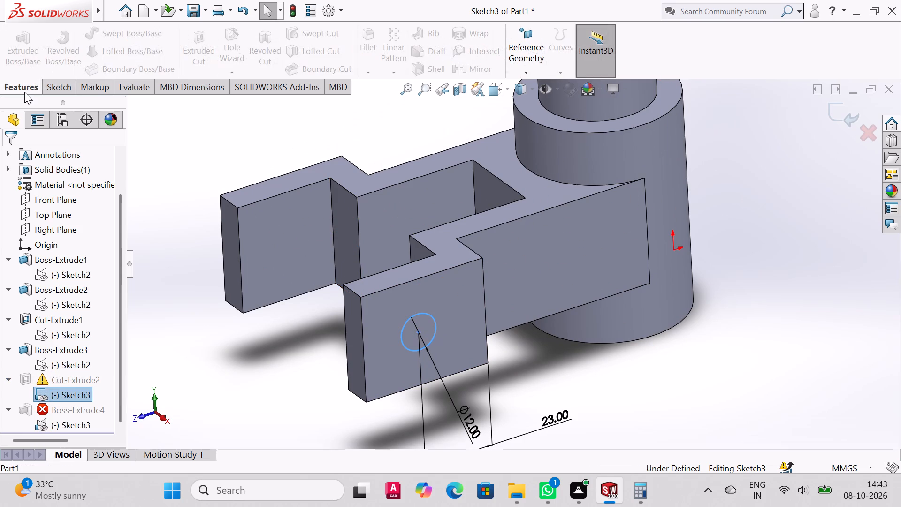
{"action": "left_click", "coordinate": [61, 90]}
{"action": "left_click", "coordinate": [25, 41]}
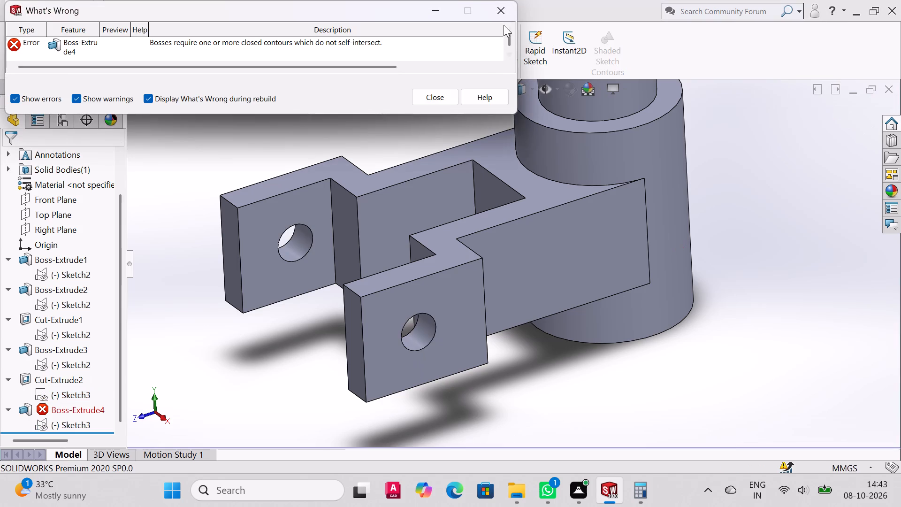
{"action": "left_click", "coordinate": [500, 3]}
Delete the Boss-Extrude4 feature from the part.
{"action": "left_click", "coordinate": [40, 79]}
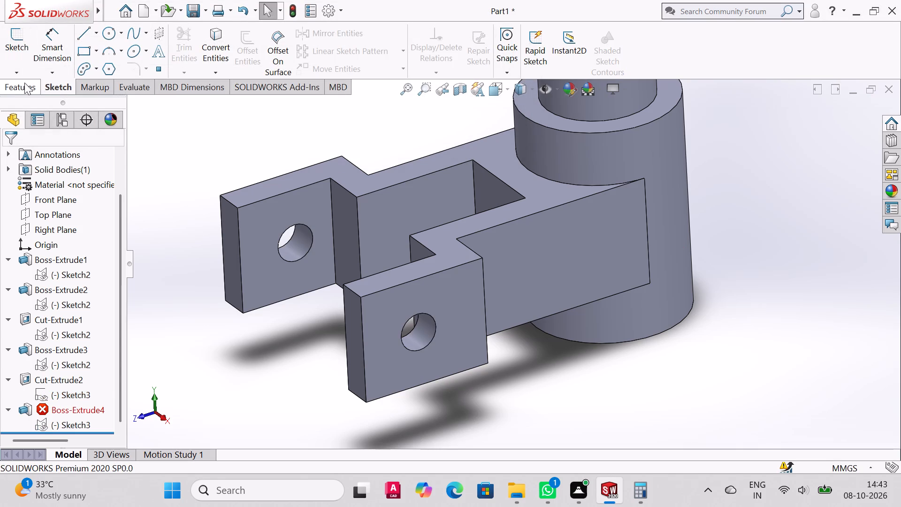
{"action": "left_click", "coordinate": [16, 87]}
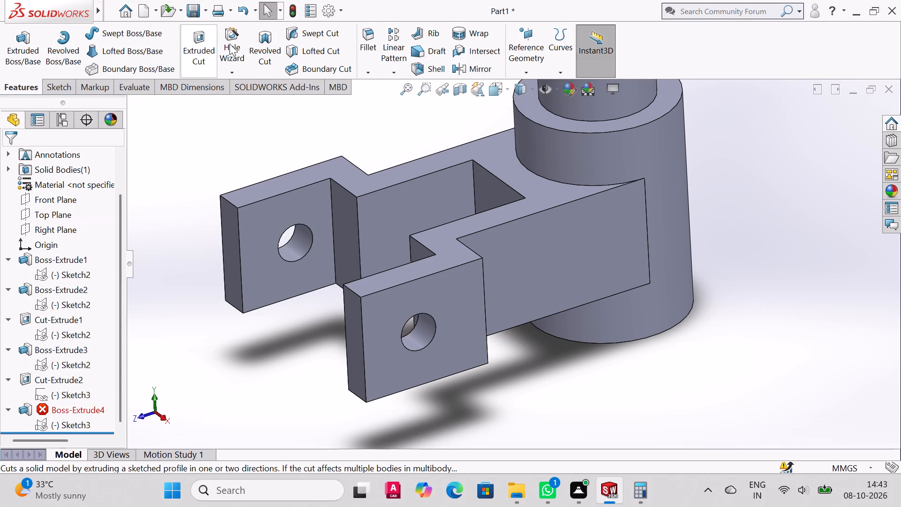
{"action": "scroll", "coordinate": [60, 327], "scroll_direction": "down", "scroll_amount": 3}
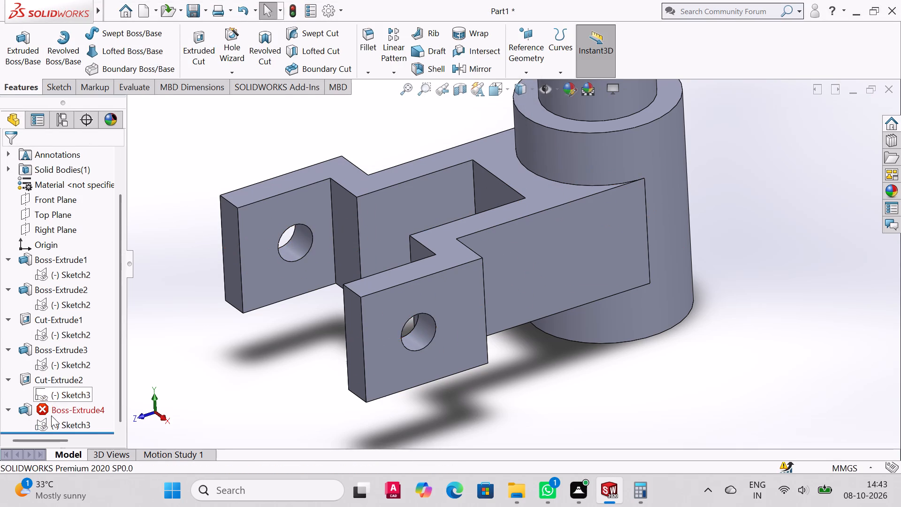
{"action": "left_click", "coordinate": [42, 430]}
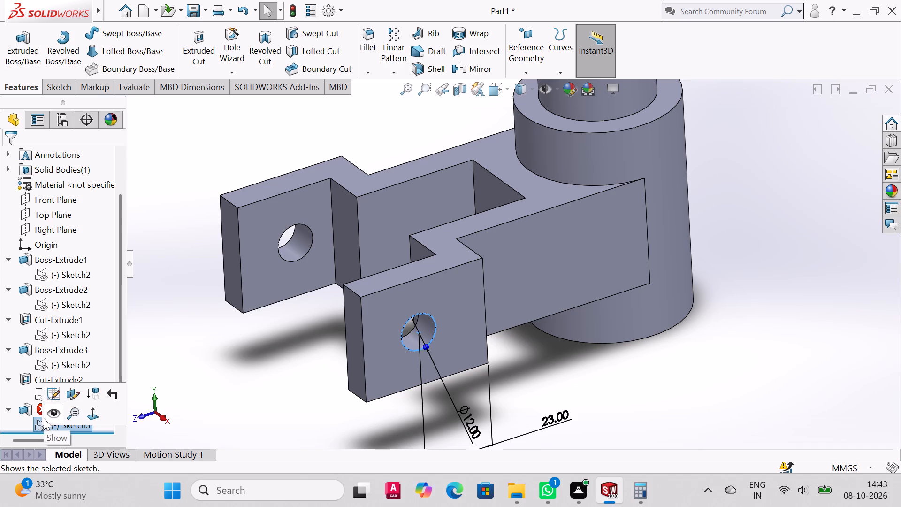
{"action": "left_click", "coordinate": [26, 411]}
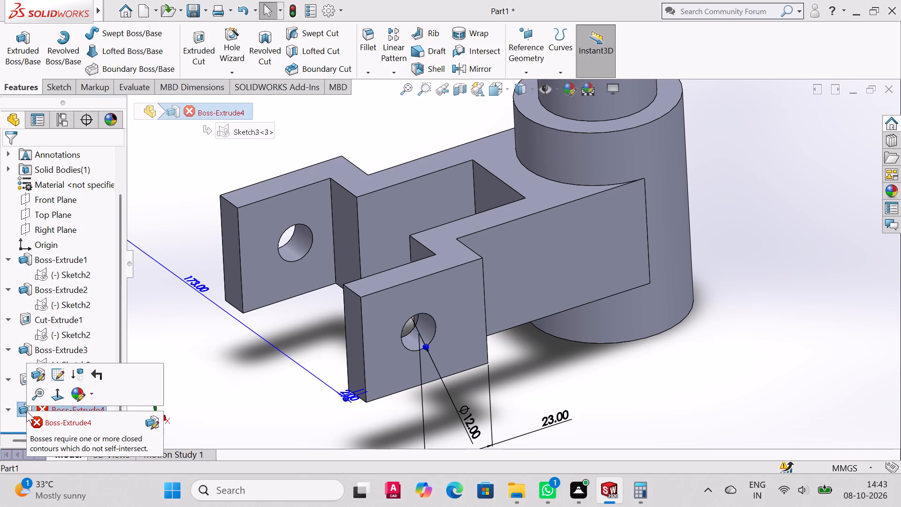
{"action": "scroll", "coordinate": [27, 409], "scroll_direction": "down", "scroll_amount": 1}
{"action": "scroll", "coordinate": [27, 408], "scroll_direction": "up", "scroll_amount": 1}
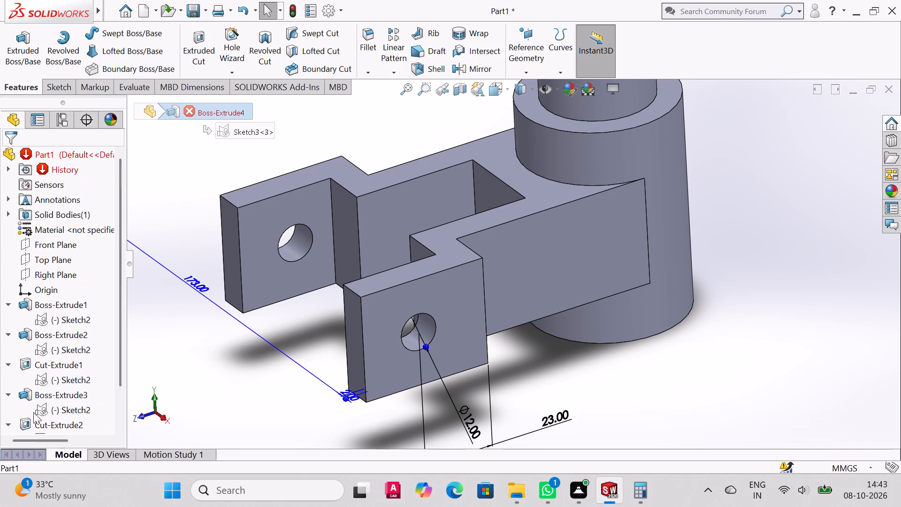
{"action": "scroll", "coordinate": [38, 392], "scroll_direction": "down", "scroll_amount": 4}
{"action": "right_click", "coordinate": [45, 421]}
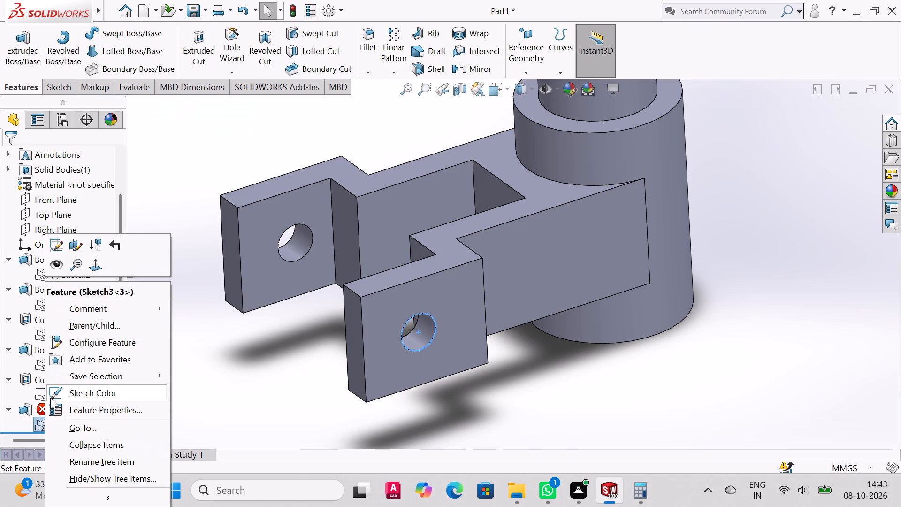
{"action": "key", "text": "Escape"}
{"action": "right_click", "coordinate": [36, 431]}
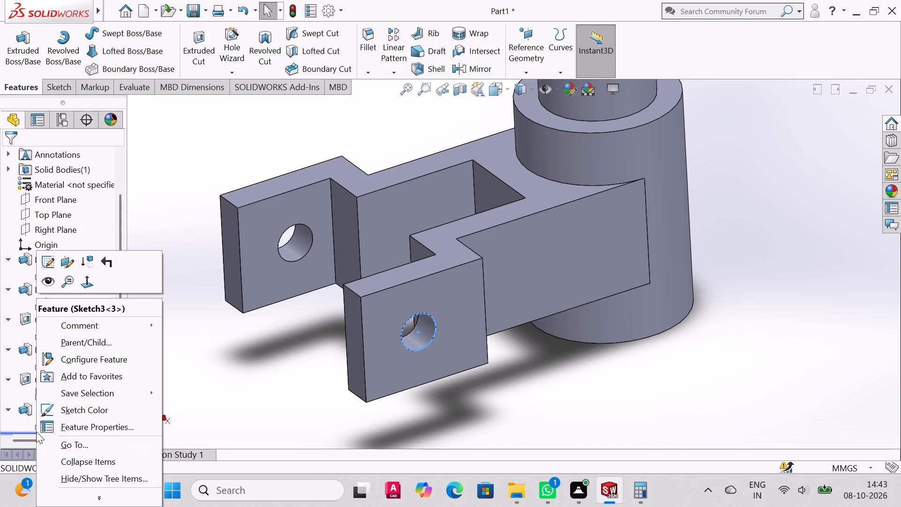
{"action": "scroll", "coordinate": [66, 401], "scroll_direction": "down", "scroll_amount": 3}
{"action": "left_click", "coordinate": [22, 409]}
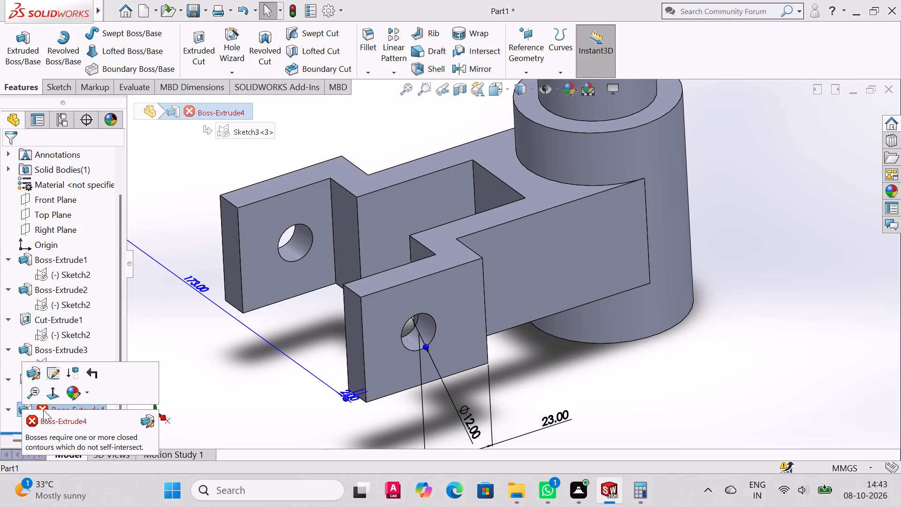
{"action": "key", "text": "Delete"}
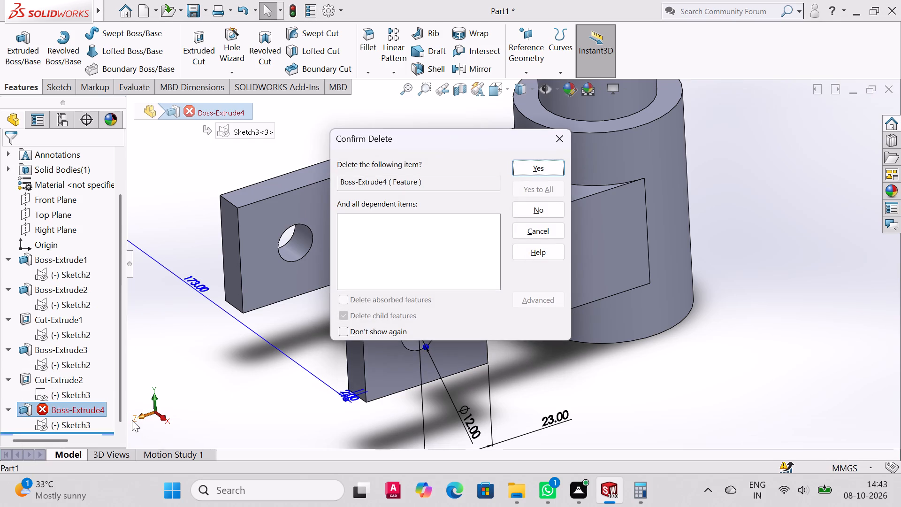
{"action": "left_click", "coordinate": [541, 171]}
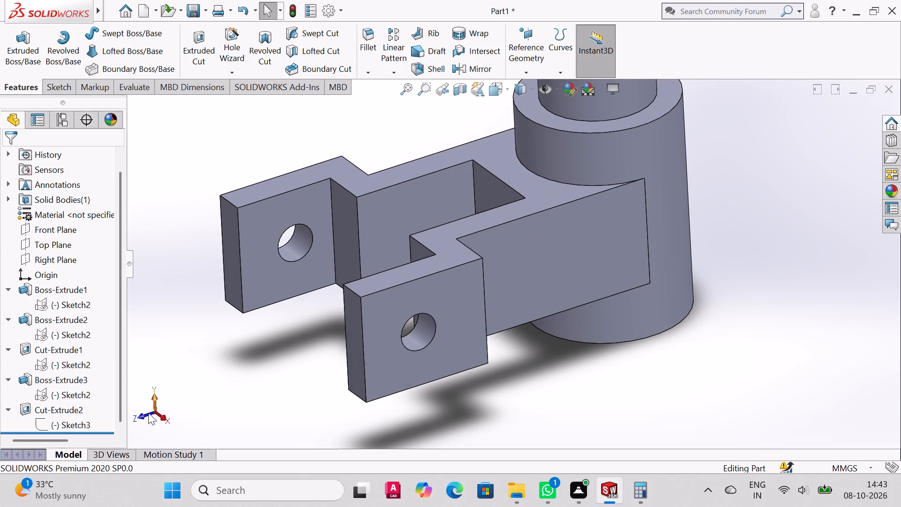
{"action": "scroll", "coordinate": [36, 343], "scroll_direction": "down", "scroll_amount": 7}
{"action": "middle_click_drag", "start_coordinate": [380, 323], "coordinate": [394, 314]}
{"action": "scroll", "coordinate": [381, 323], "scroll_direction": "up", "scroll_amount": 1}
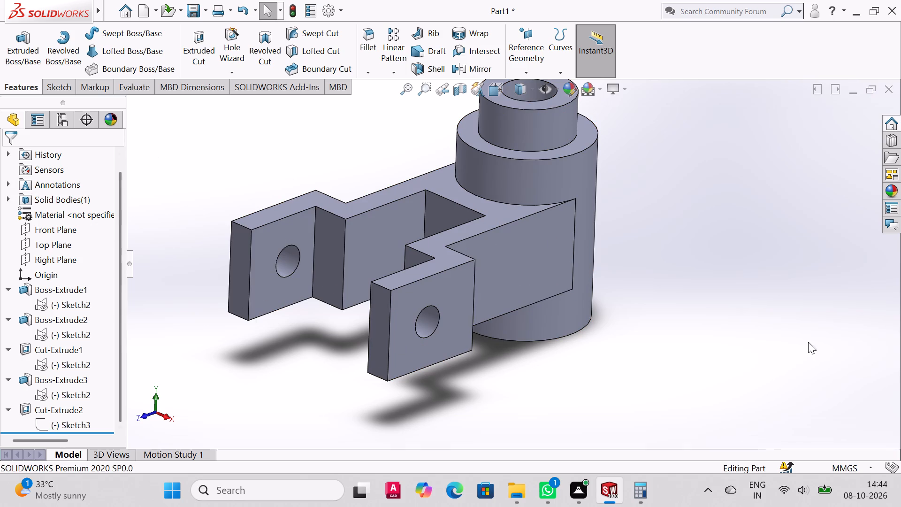
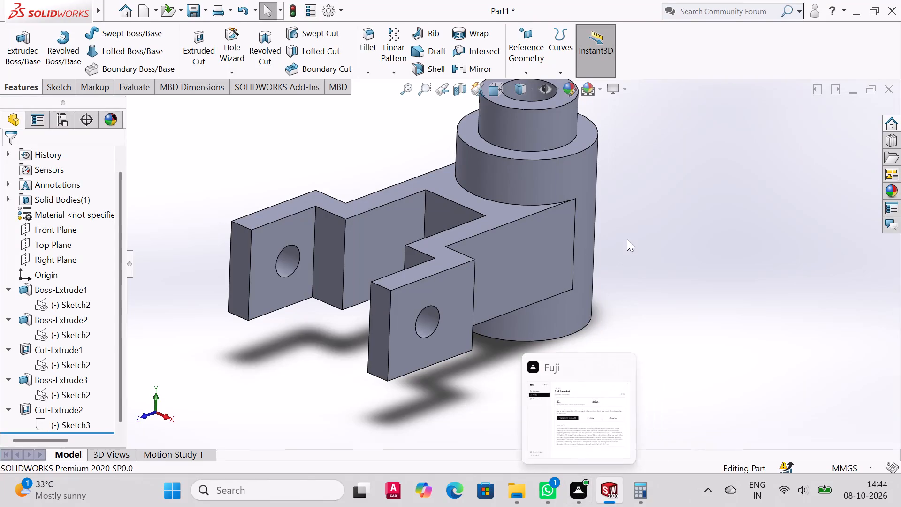
Cycle through the preset scenes and apply the one with a plain white background to the part.
{"action": "left_click", "coordinate": [627, 239]}
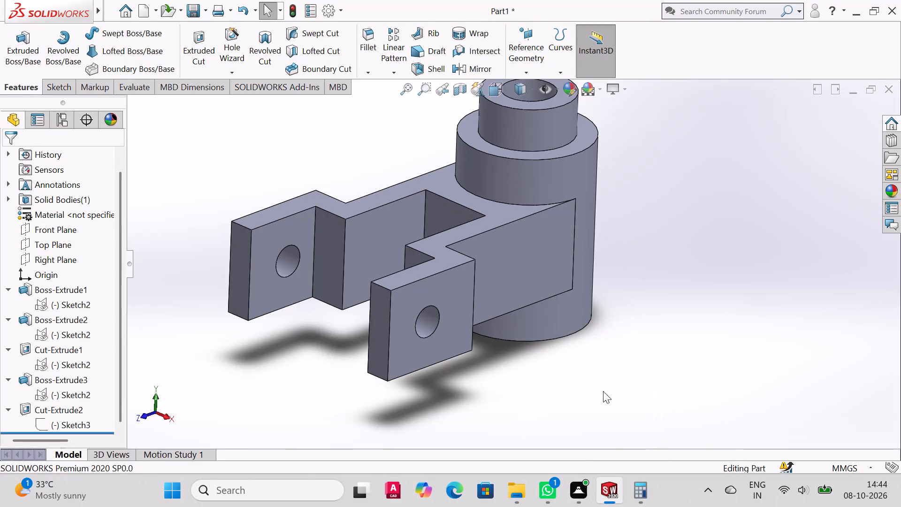
{"action": "middle_click_drag", "start_coordinate": [519, 240], "coordinate": [507, 269]}
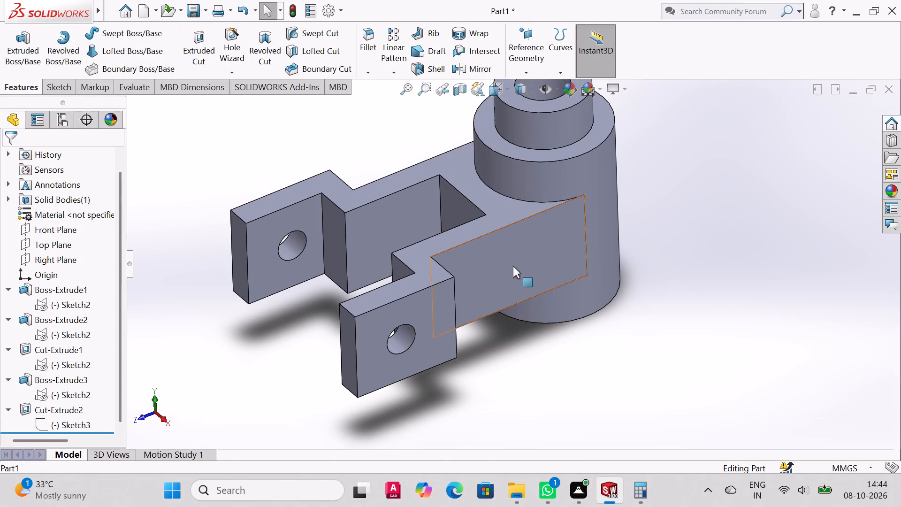
{"action": "left_click", "coordinate": [588, 88]}
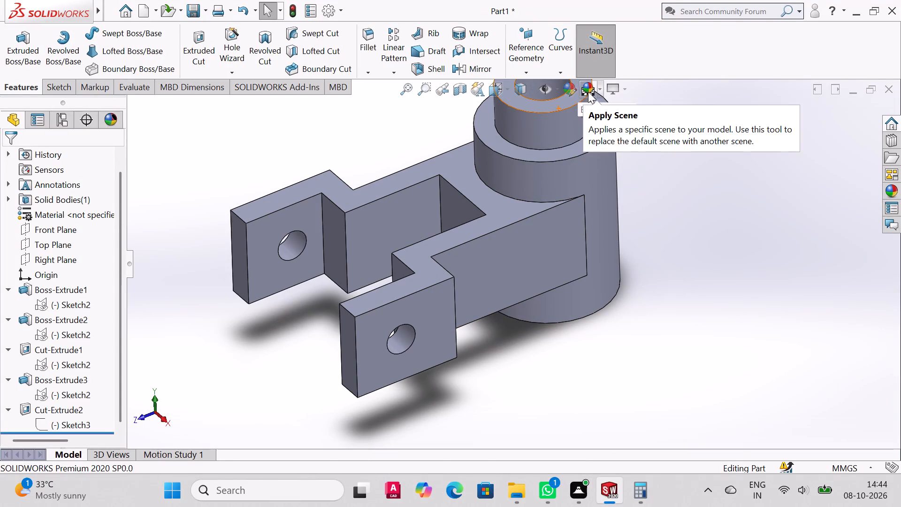
{"action": "left_click", "coordinate": [586, 87]}
{"action": "left_click", "coordinate": [586, 87]}
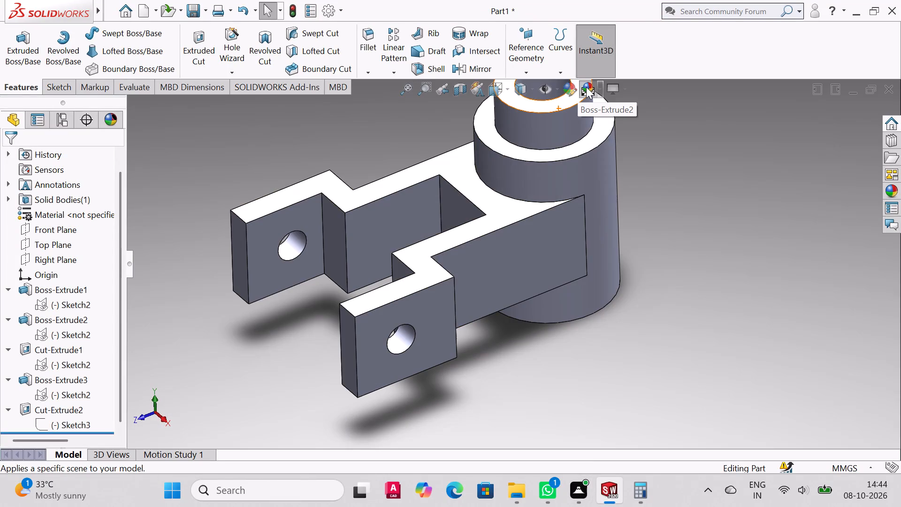
{"action": "left_click", "coordinate": [586, 87]}
{"action": "left_click", "coordinate": [586, 87]}
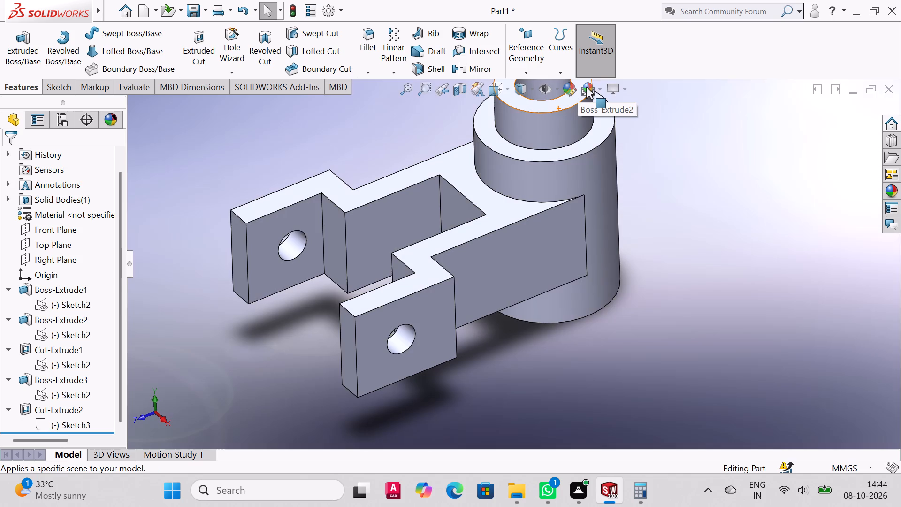
{"action": "left_click", "coordinate": [586, 87]}
{"action": "double_click", "coordinate": [586, 87]}
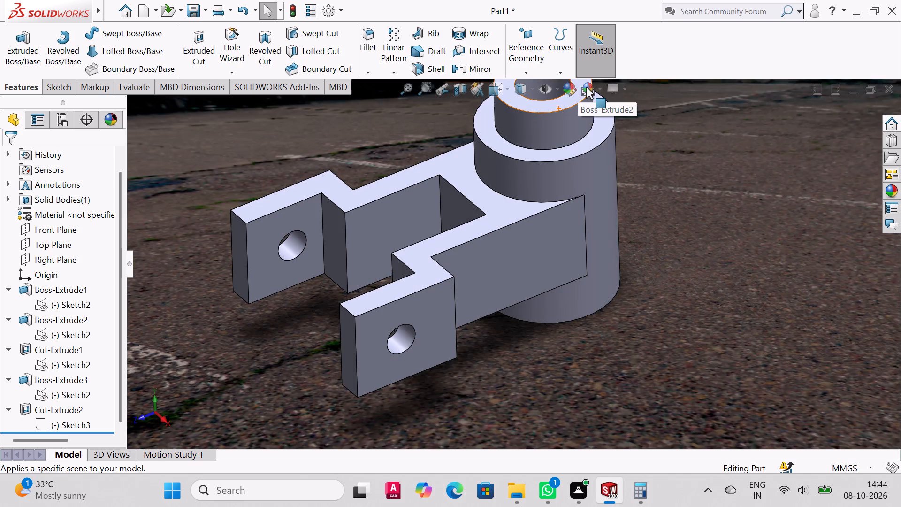
{"action": "left_click", "coordinate": [586, 87]}
{"action": "left_click", "coordinate": [586, 87]}
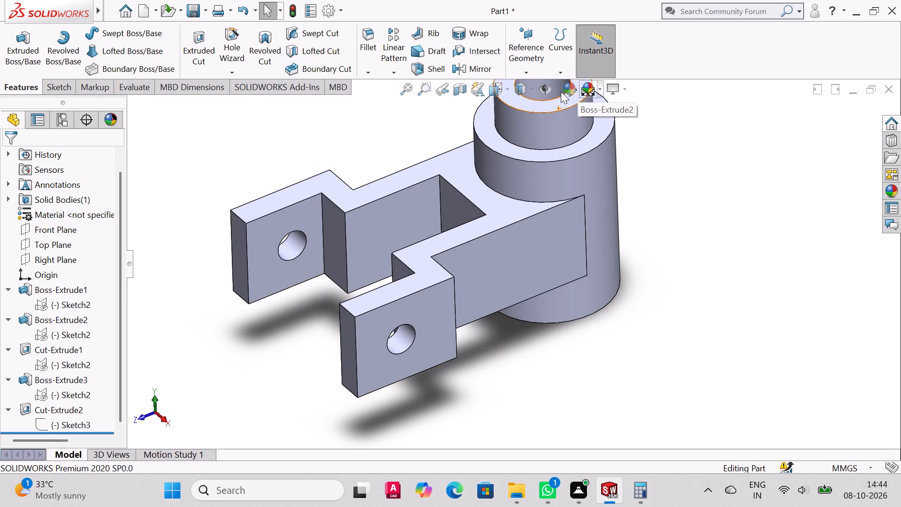
Edit the whole part's colour appearance and choose the dark green standard swatch with RGB 0, 128, 0.
{"action": "left_click", "coordinate": [566, 90]}
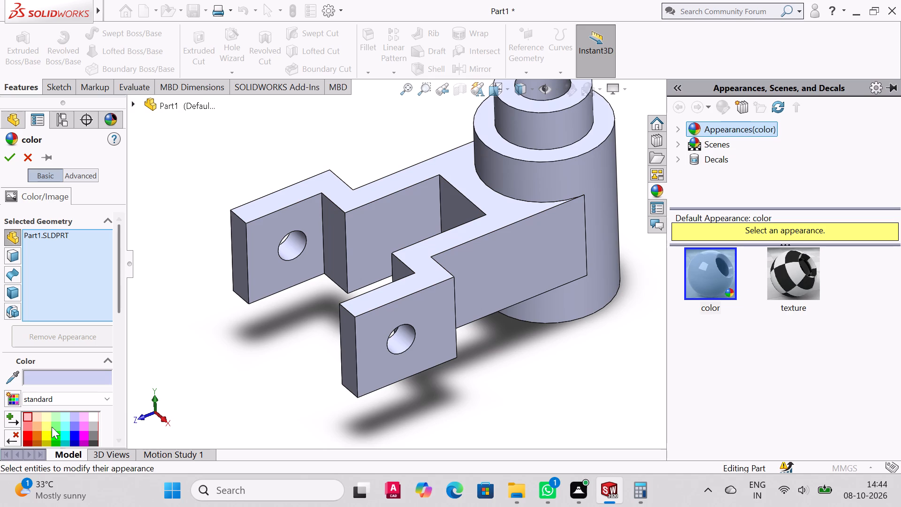
{"action": "left_click", "coordinate": [56, 437]}
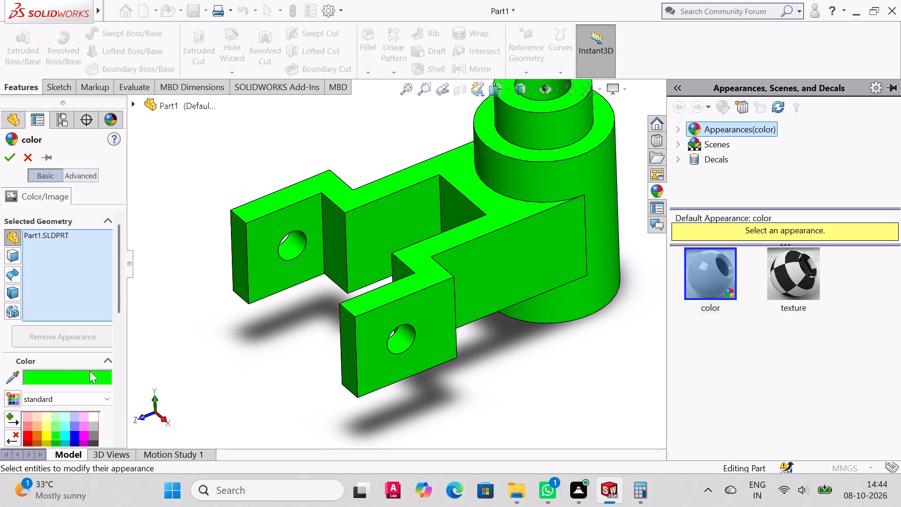
{"action": "scroll", "coordinate": [90, 371], "scroll_direction": "down", "scroll_amount": 2}
{"action": "left_click", "coordinate": [55, 321]}
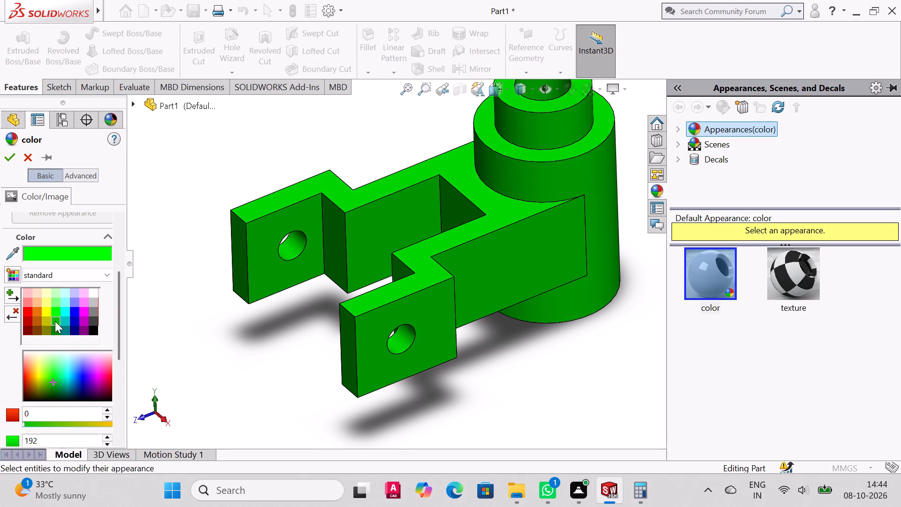
{"action": "left_click", "coordinate": [56, 328]}
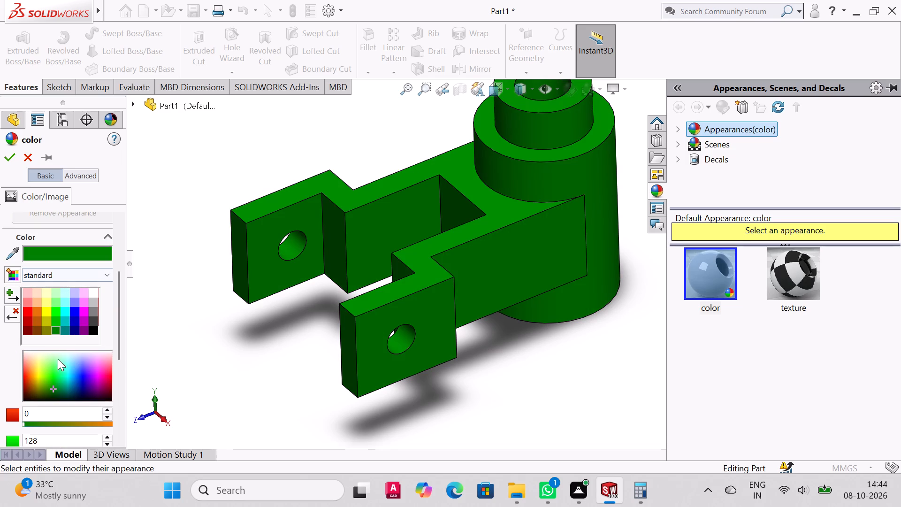
Fine-tune the part's colour to red 47, green 116 and blue 24, and apply the appearance.
{"action": "scroll", "coordinate": [90, 391], "scroll_direction": "down", "scroll_amount": 1}
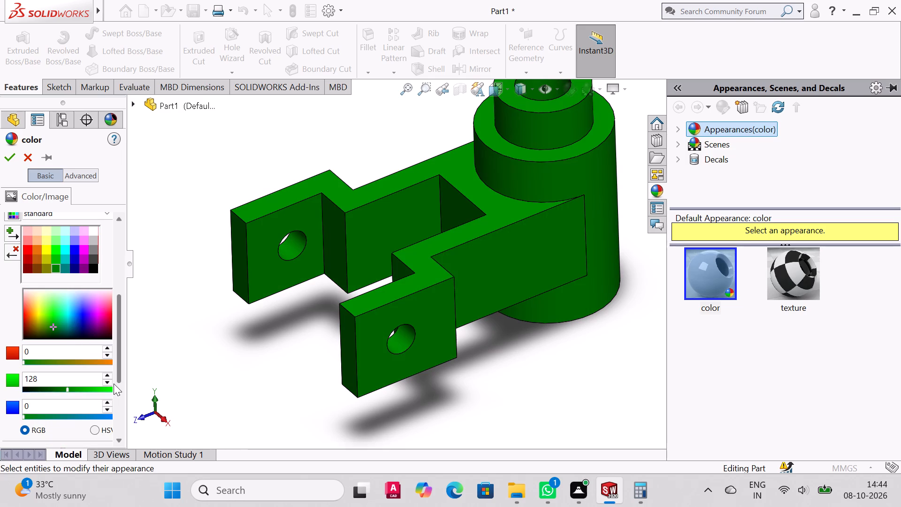
{"action": "left_click_drag", "start_coordinate": [68, 390], "coordinate": [59, 392]}
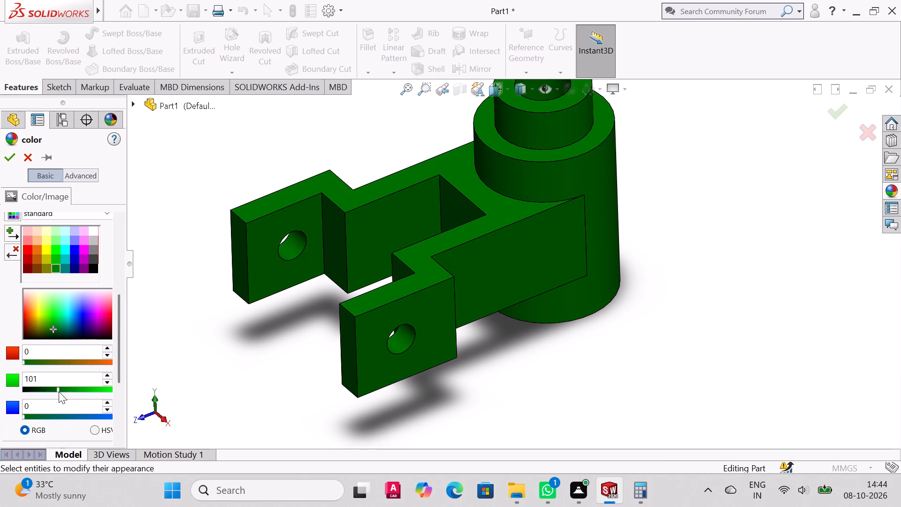
{"action": "left_click_drag", "start_coordinate": [59, 392], "coordinate": [80, 392]}
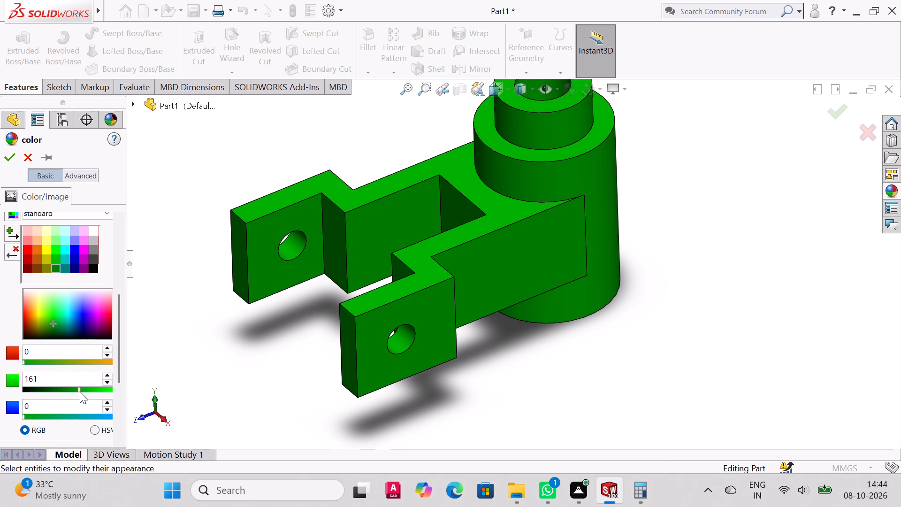
{"action": "left_click_drag", "start_coordinate": [80, 392], "coordinate": [70, 393]}
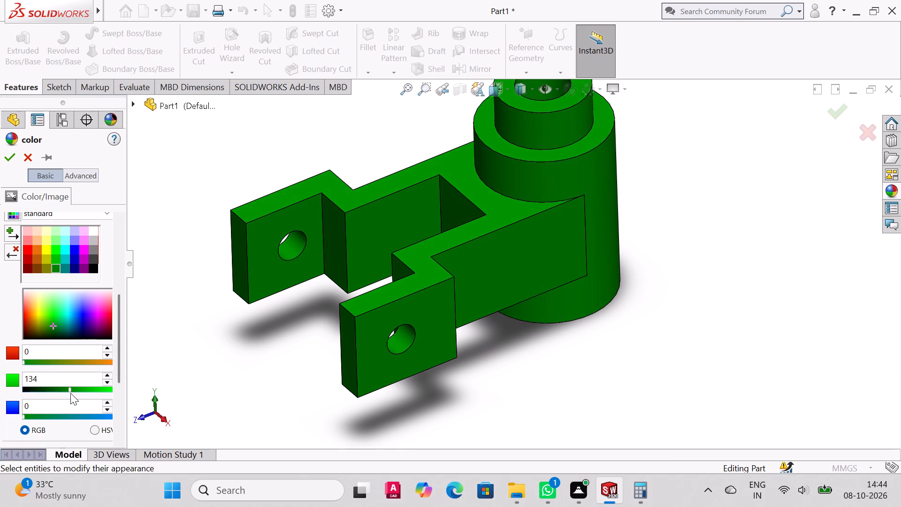
{"action": "left_click_drag", "start_coordinate": [70, 393], "coordinate": [67, 394]}
{"action": "left_click_drag", "start_coordinate": [67, 394], "coordinate": [64, 397]}
{"action": "left_click_drag", "start_coordinate": [25, 363], "coordinate": [44, 366]}
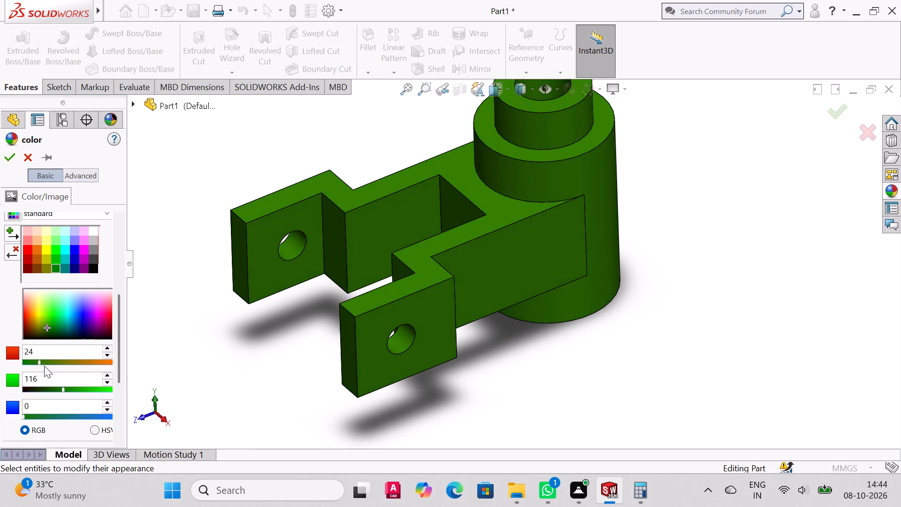
{"action": "left_click_drag", "start_coordinate": [44, 366], "coordinate": [46, 370]}
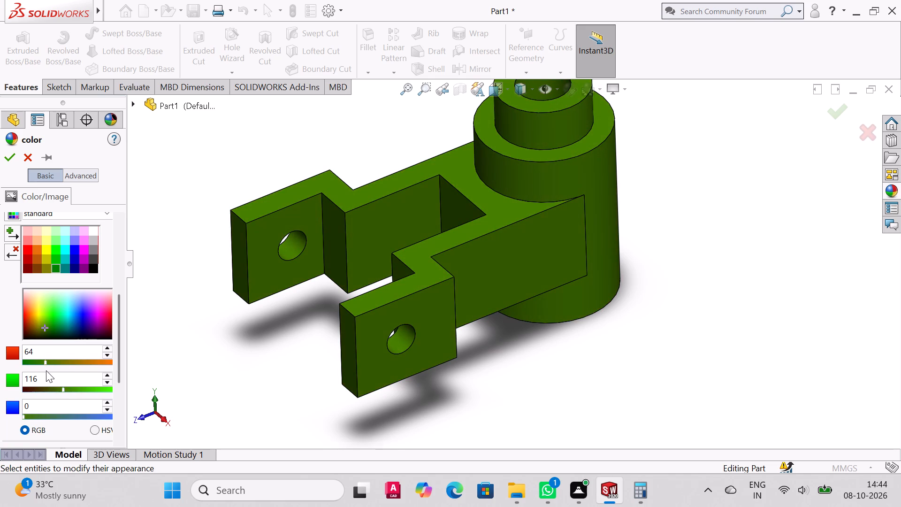
{"action": "left_click_drag", "start_coordinate": [46, 370], "coordinate": [40, 373]}
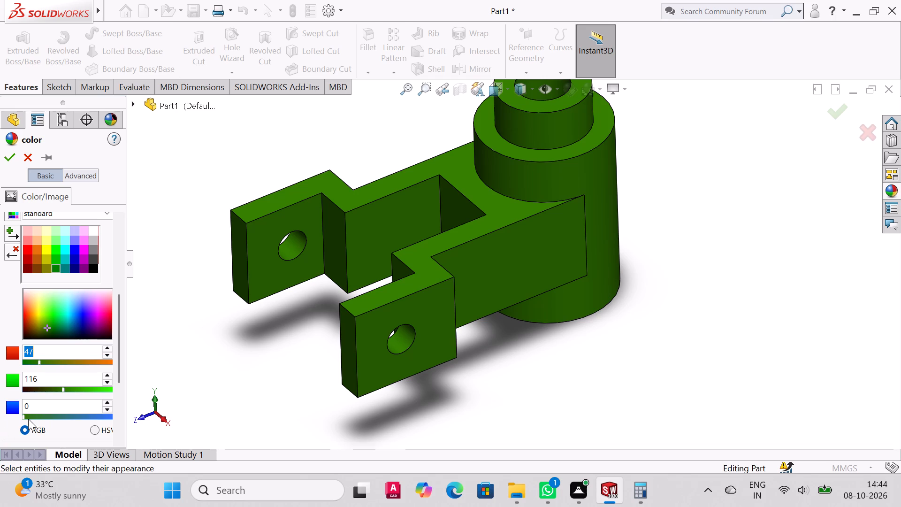
{"action": "left_click_drag", "start_coordinate": [28, 417], "coordinate": [34, 417]}
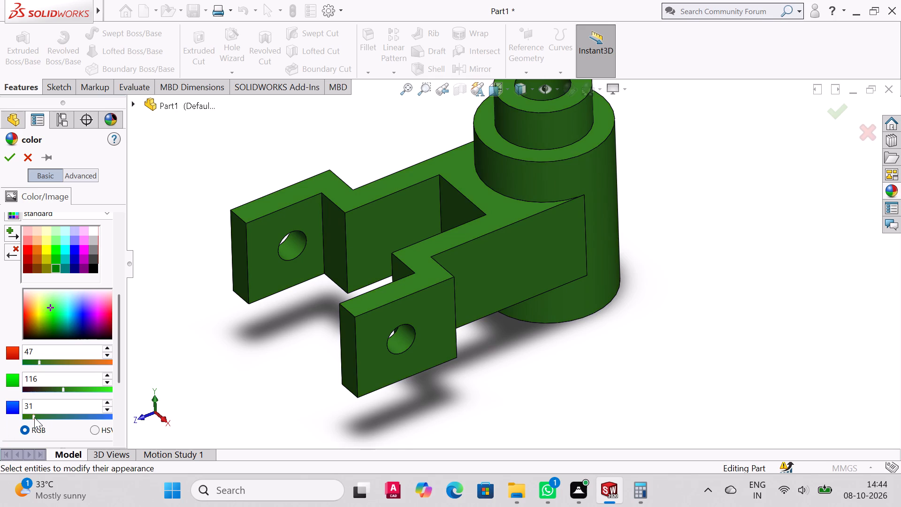
{"action": "left_click_drag", "start_coordinate": [34, 417], "coordinate": [32, 417]}
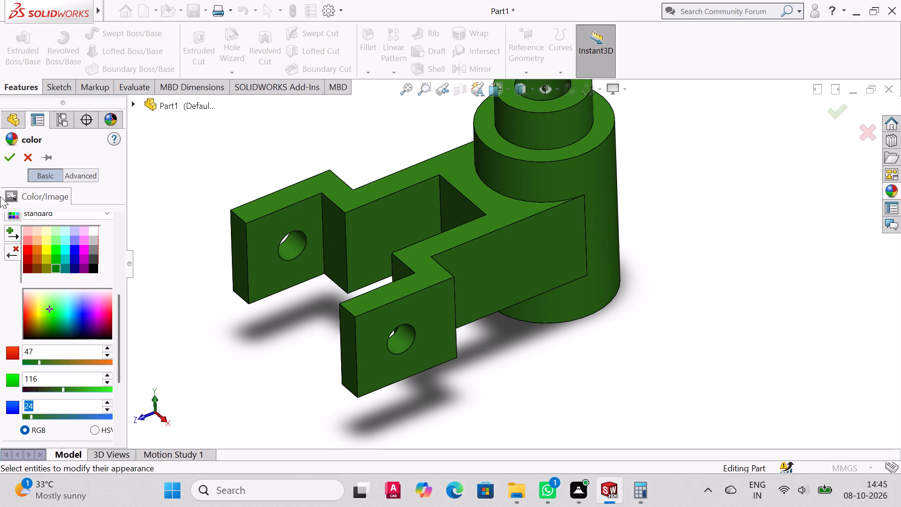
{"action": "left_click", "coordinate": [13, 150]}
Show the finished green part in isometric view with nothing selected.
{"action": "scroll", "coordinate": [667, 279], "scroll_direction": "up", "scroll_amount": 2}
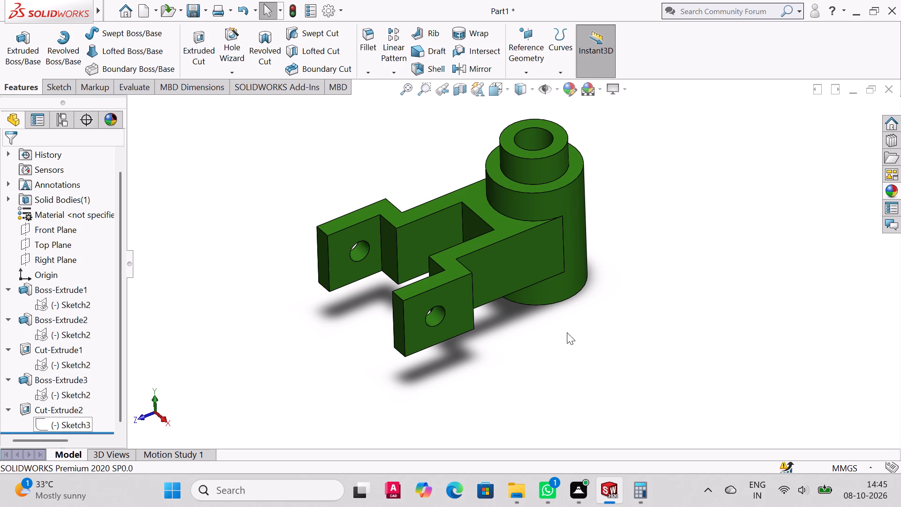
{"action": "key", "text": "ctrl+7"}
{"action": "left_click", "coordinate": [754, 316]}
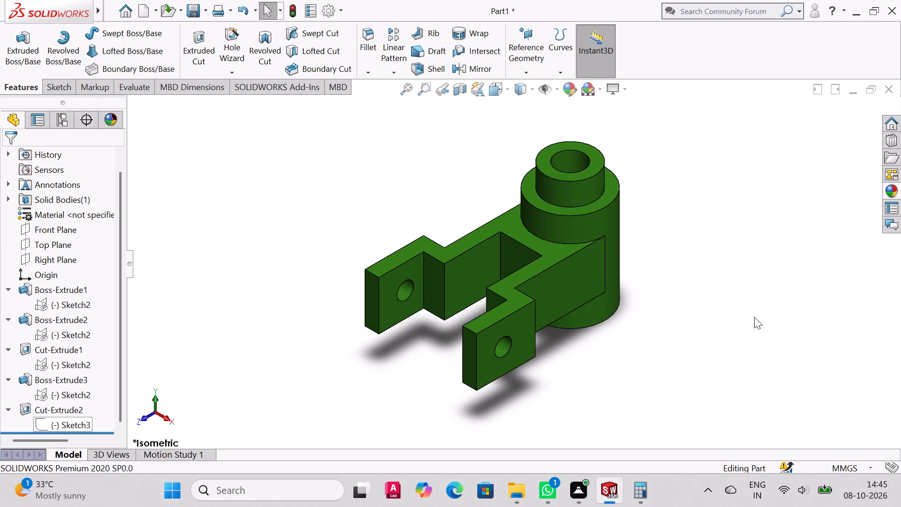
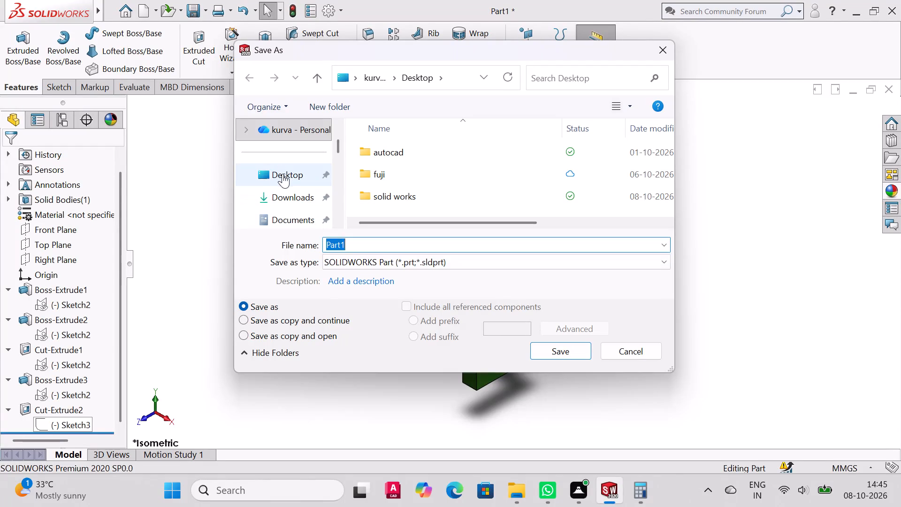
Save the part to the Desktop as a SOLIDWORKS Part file named U-shaped fork.
{"action": "left_click", "coordinate": [283, 174]}
{"action": "left_click_drag", "start_coordinate": [411, 246], "coordinate": [99, 295]}
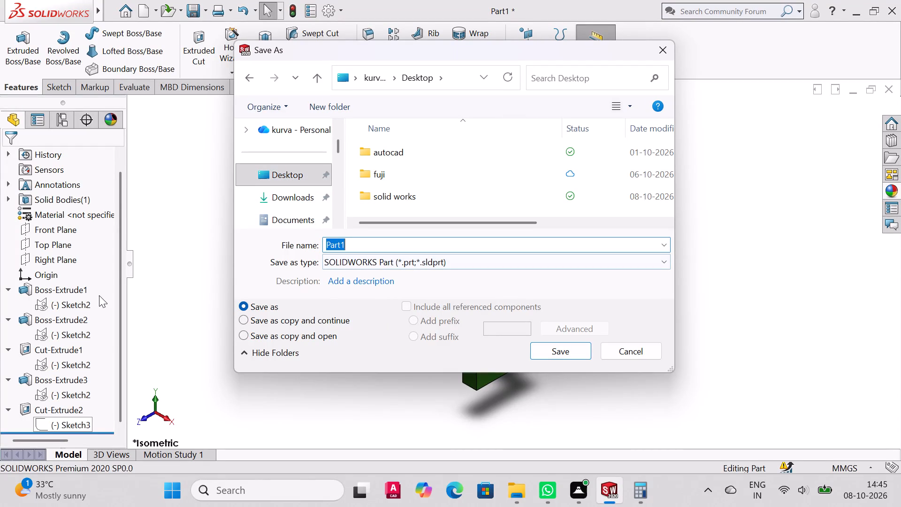
{"action": "key", "text": "ctrl+v"}
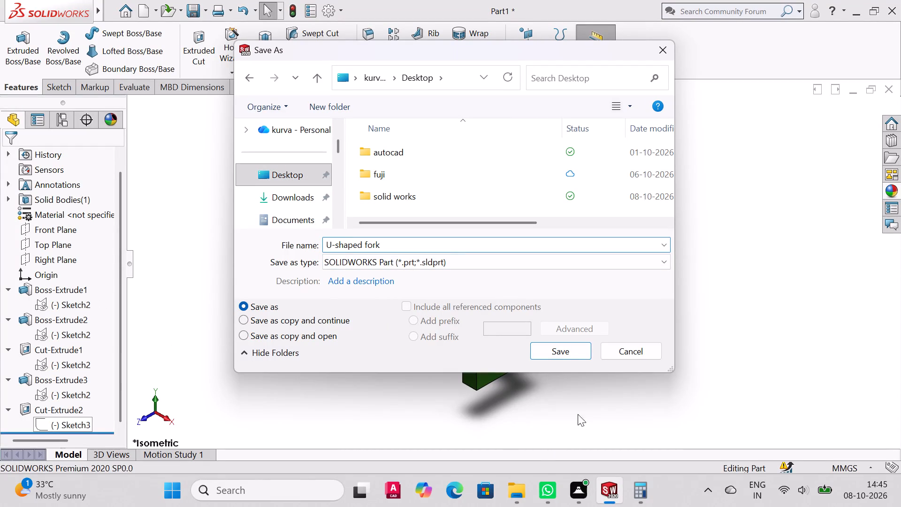
{"action": "left_click", "coordinate": [565, 353]}
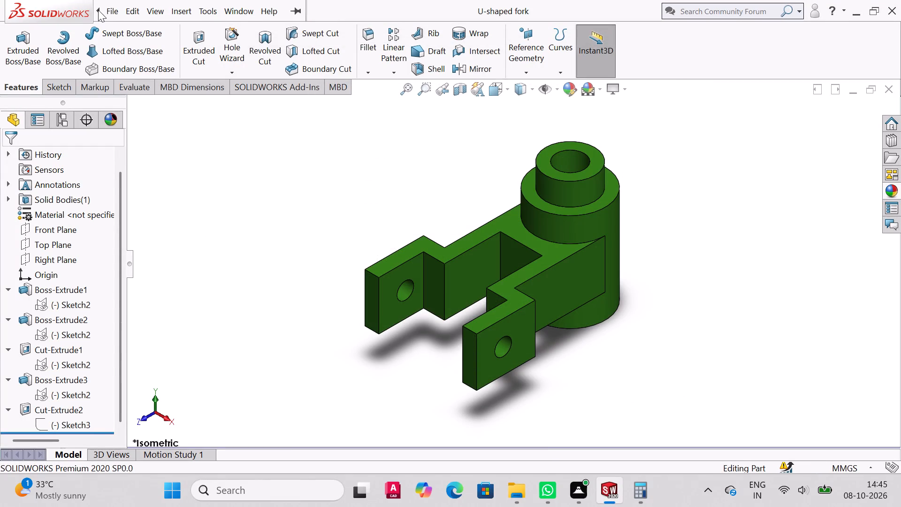
Save another version of the part on the Desktop in Adobe Portable Document Format (*.pdf), keeping the file name U-shaped fork.
{"action": "left_click", "coordinate": [115, 5]}
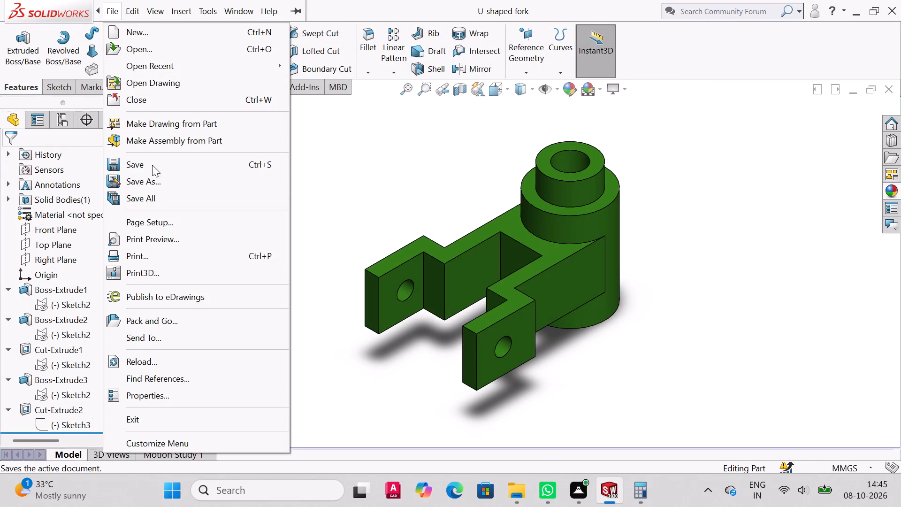
{"action": "left_click", "coordinate": [152, 176]}
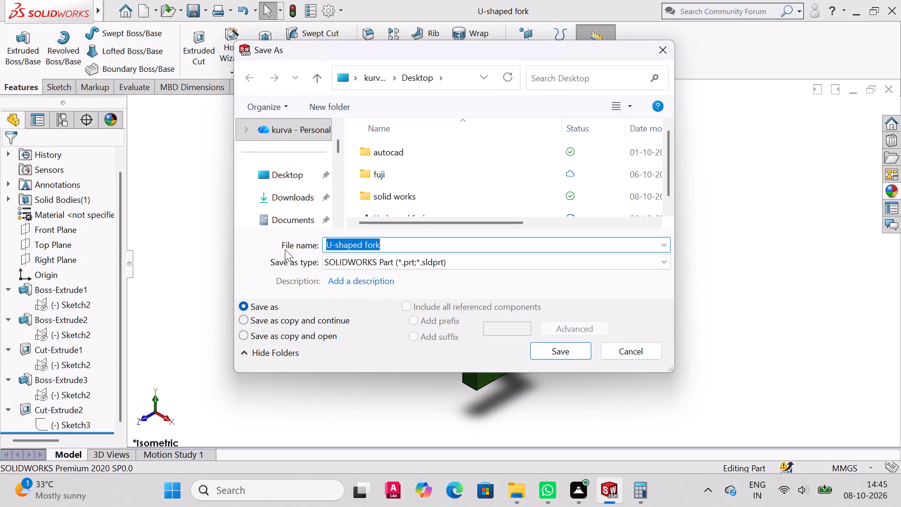
{"action": "left_click", "coordinate": [382, 261]}
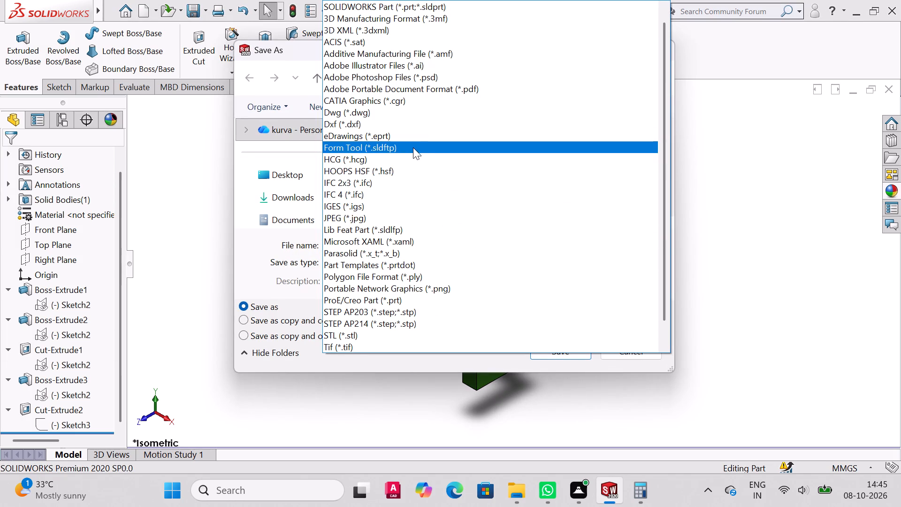
{"action": "left_click", "coordinate": [460, 87]}
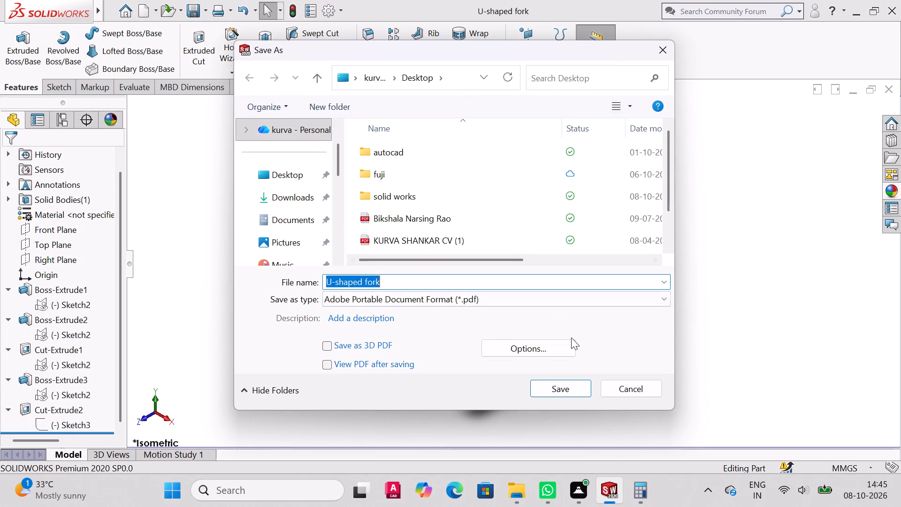
{"action": "left_click", "coordinate": [549, 391]}
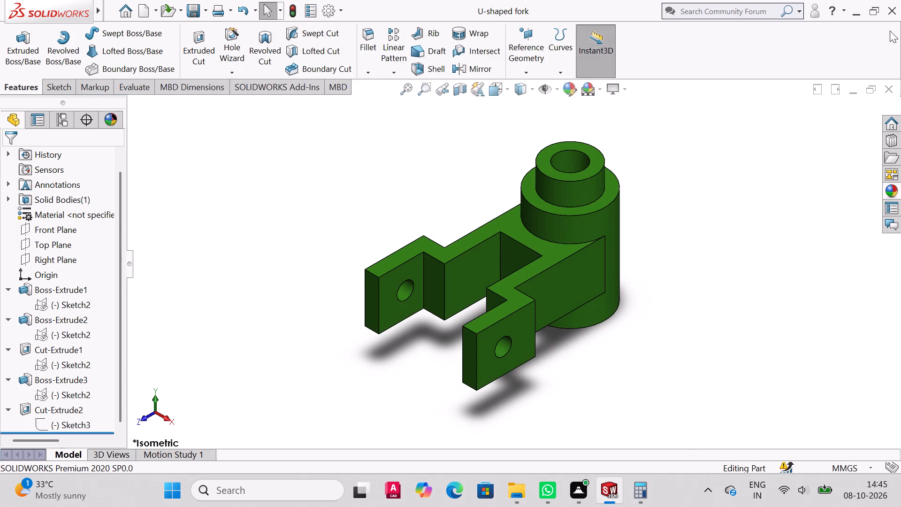